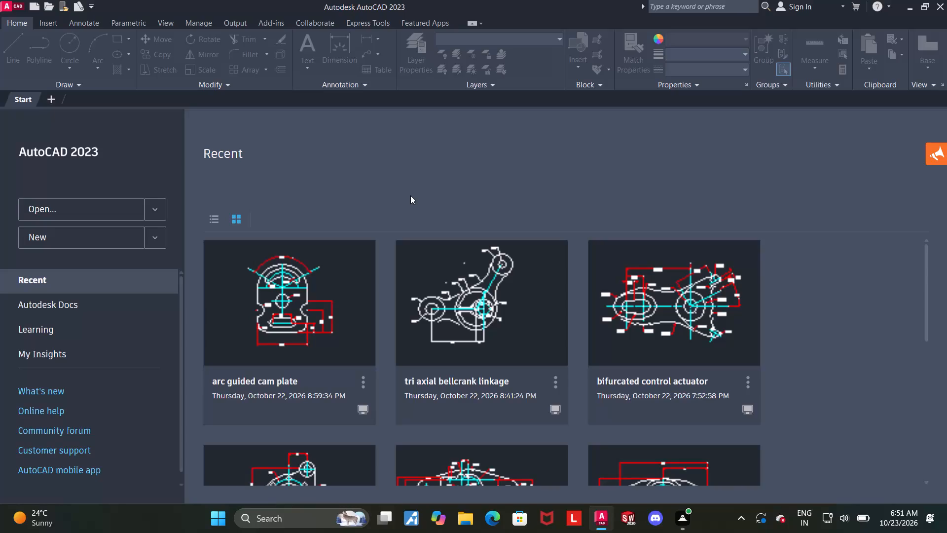
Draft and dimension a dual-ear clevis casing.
Create a new blank drawing.
click(58, 247)
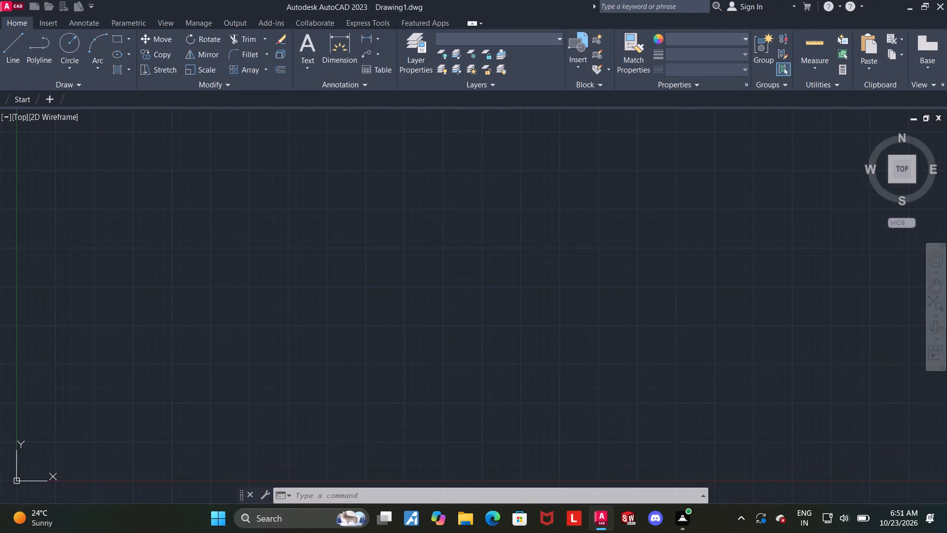
Turn on command log recording with LOGFILEON.
text(logfile)
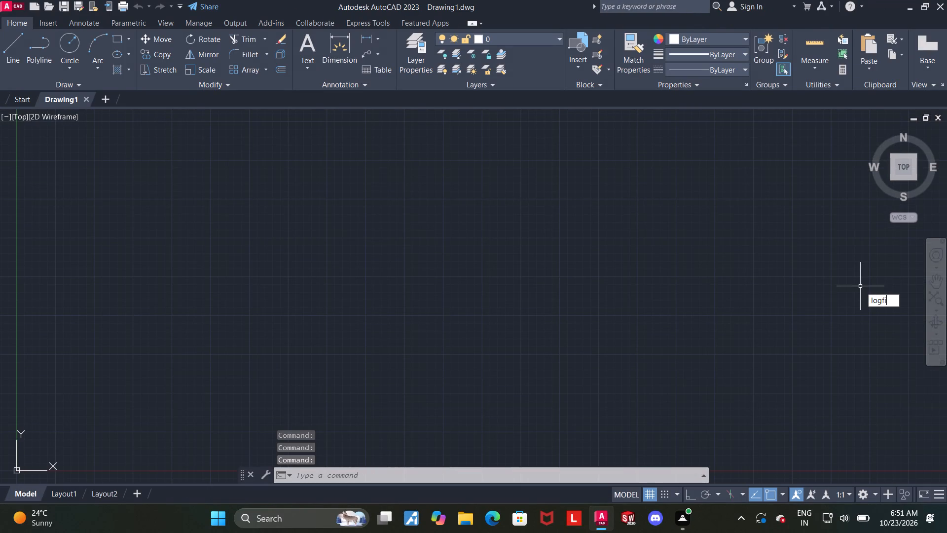
click(894, 311)
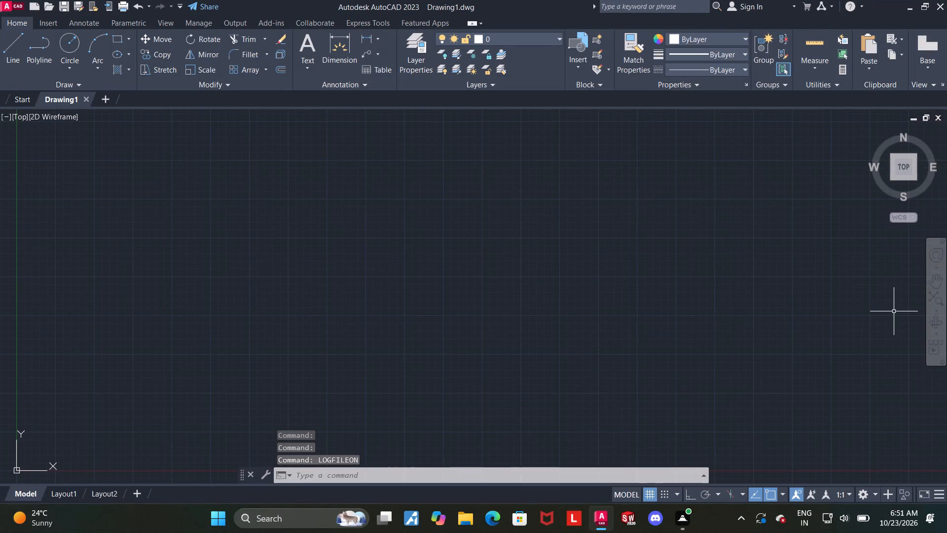
key(Return)
key(Return)
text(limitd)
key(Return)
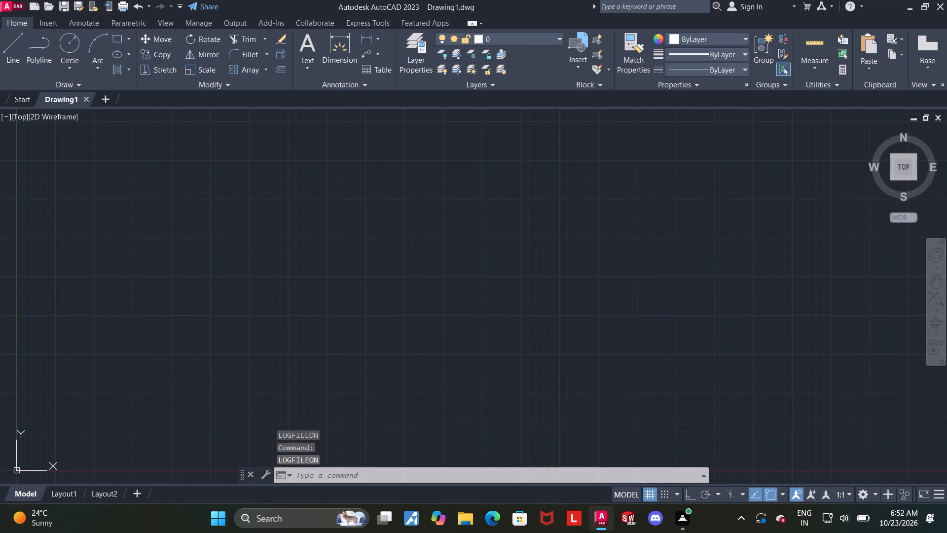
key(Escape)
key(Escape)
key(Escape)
Set the model space limits from 0,0 to 100,100.
text(limits)
key(Return)
text(0,0)
key(Return)
text(100,100)
key(Return)
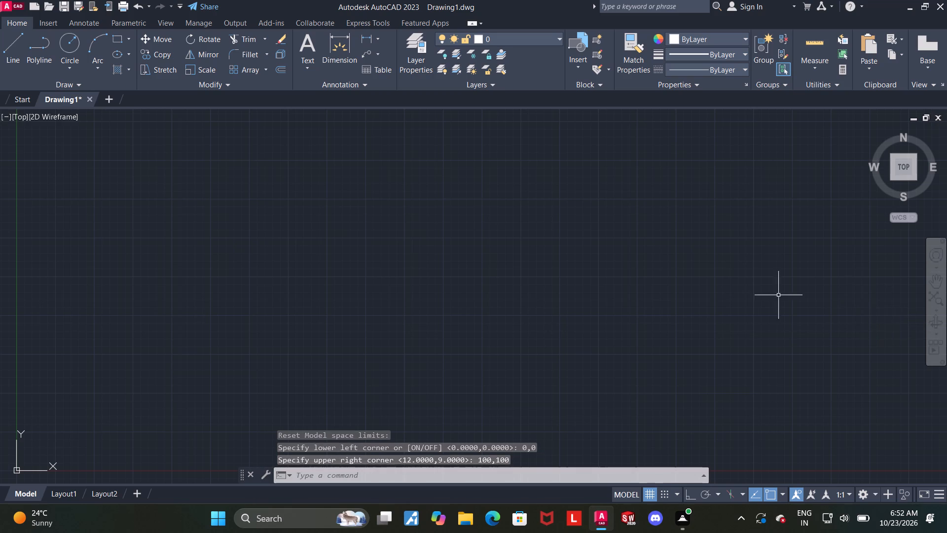
Draw a single horizontal line 38 units long in open space, with Ortho turned on.
scroll(668, 299, down, 1)
middle_drag(686, 276, 629, 304)
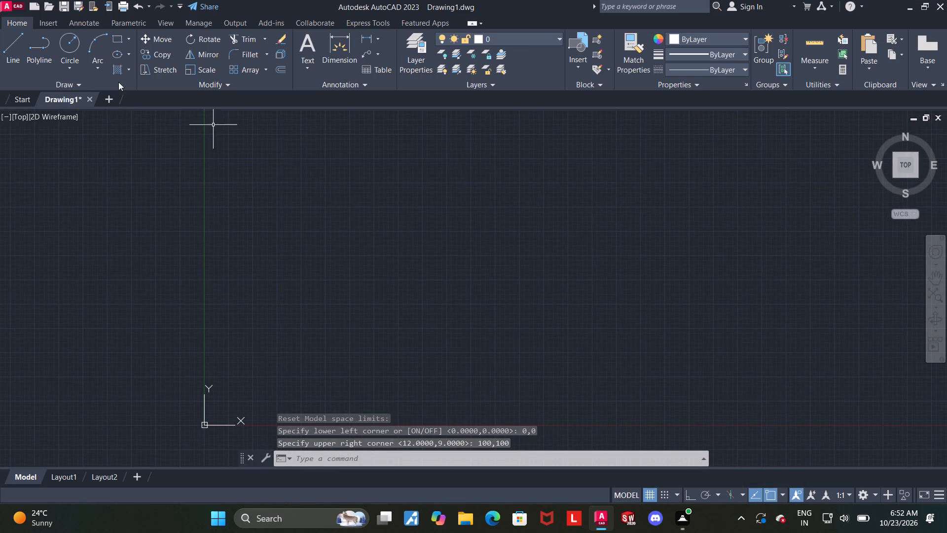
click(12, 46)
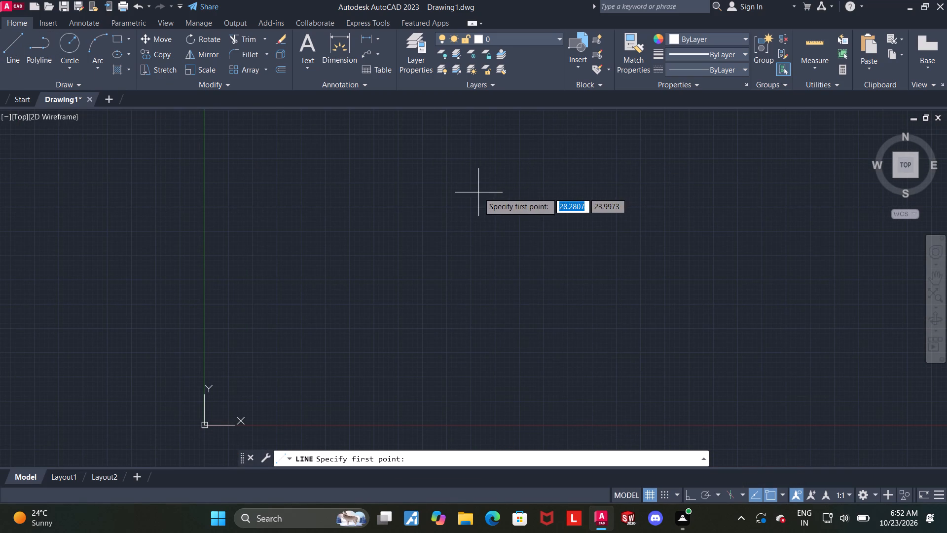
click(478, 192)
key(F8)
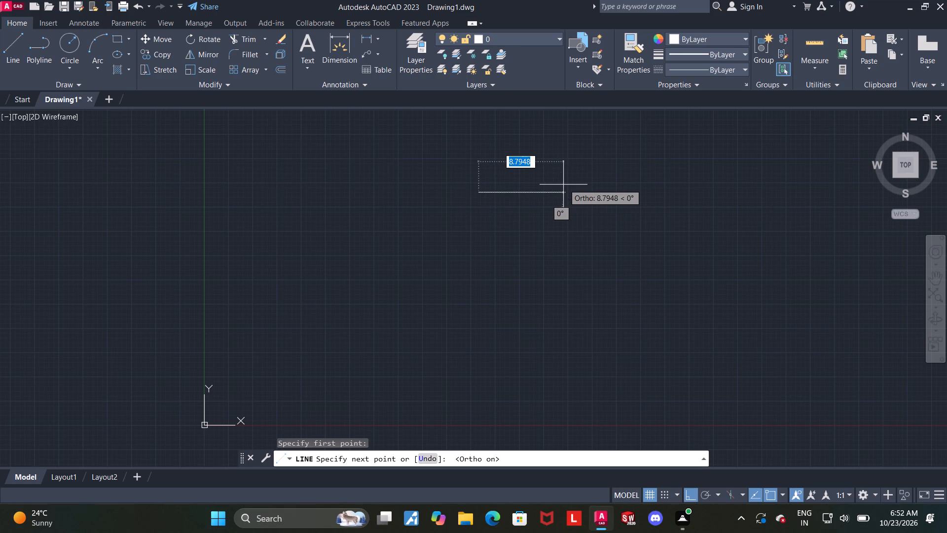
key(3)
key(8)
key(Return)
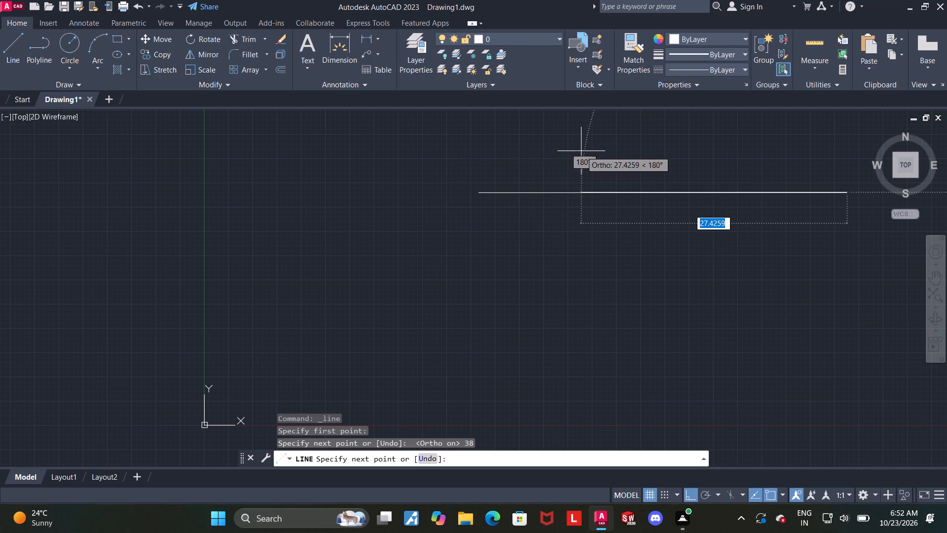
scroll(580, 183, down, 2)
scroll(632, 161, down, 4)
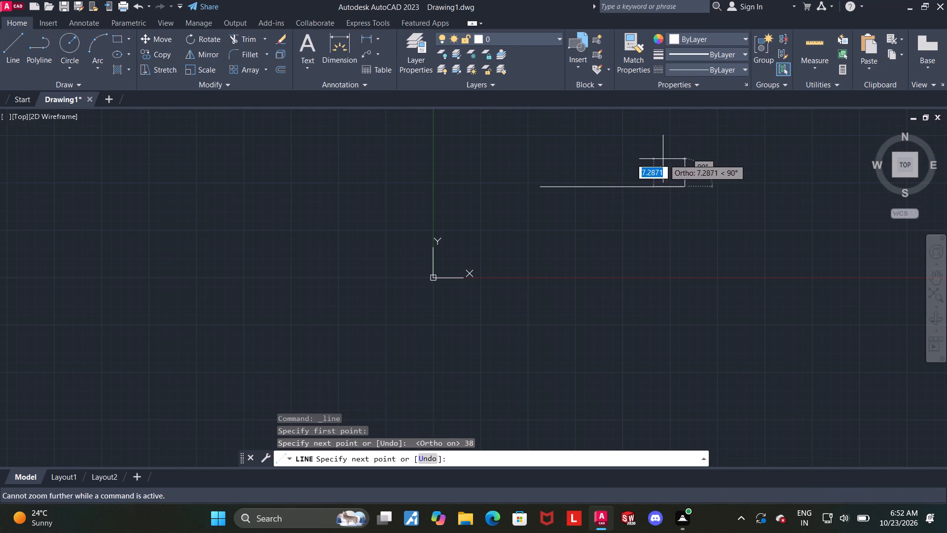
scroll(667, 160, down, 5)
key(Escape)
Move the 38-unit line by its midpoint grip about 180 units at 38° with Ortho off.
middle_drag(705, 179, 586, 288)
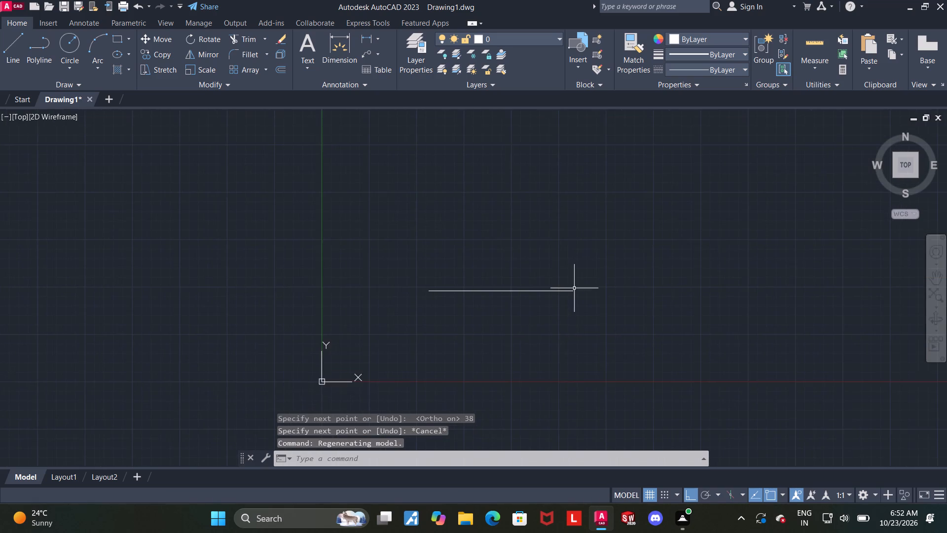
scroll(572, 288, down, 1)
scroll(681, 273, down, 2)
middle_drag(696, 270, 592, 320)
scroll(533, 334, down, 1)
click(631, 310)
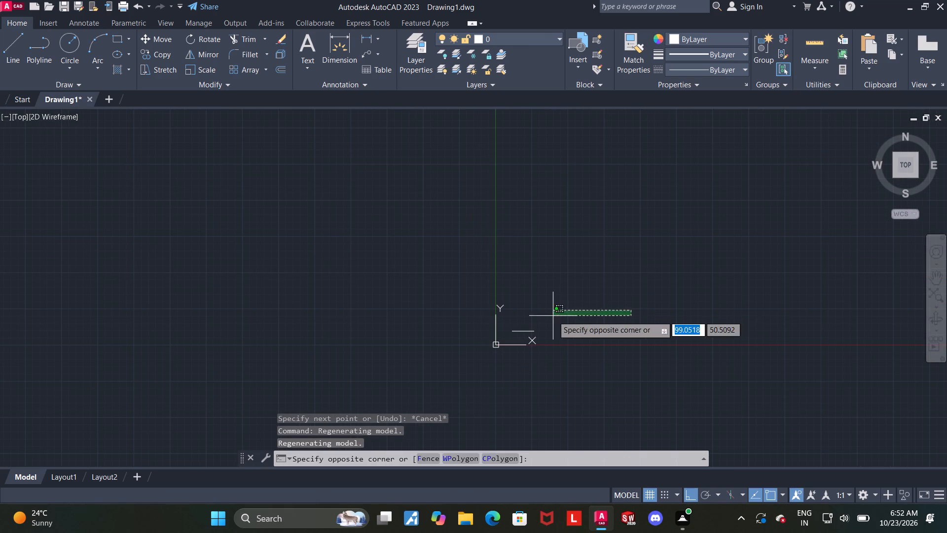
key(Escape)
scroll(586, 320, up, 2)
middle_drag(692, 304, 598, 345)
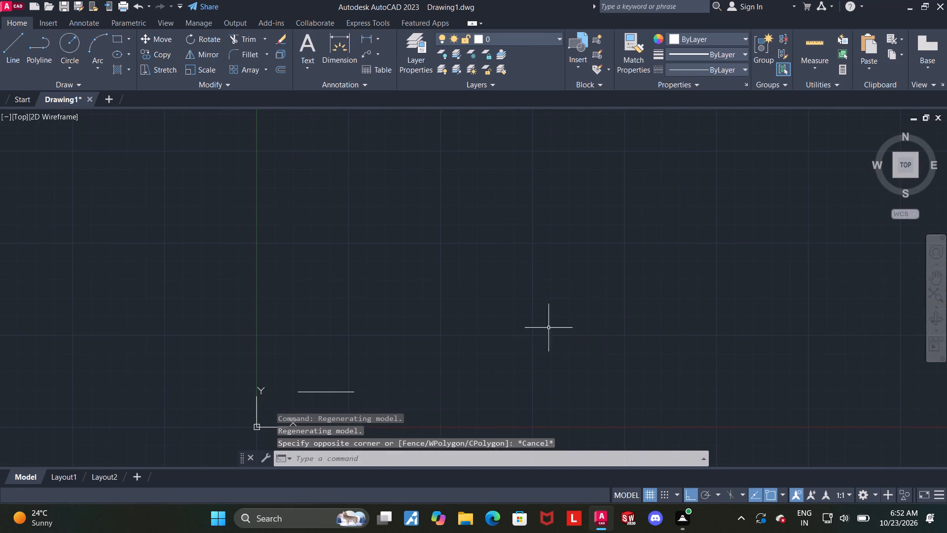
drag(511, 314, 491, 324)
click(274, 405)
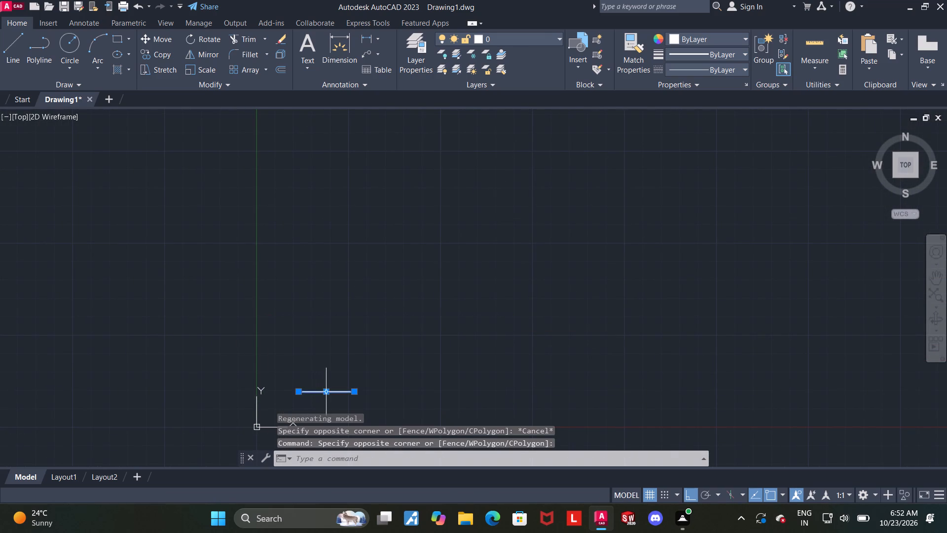
click(326, 390)
key(F8)
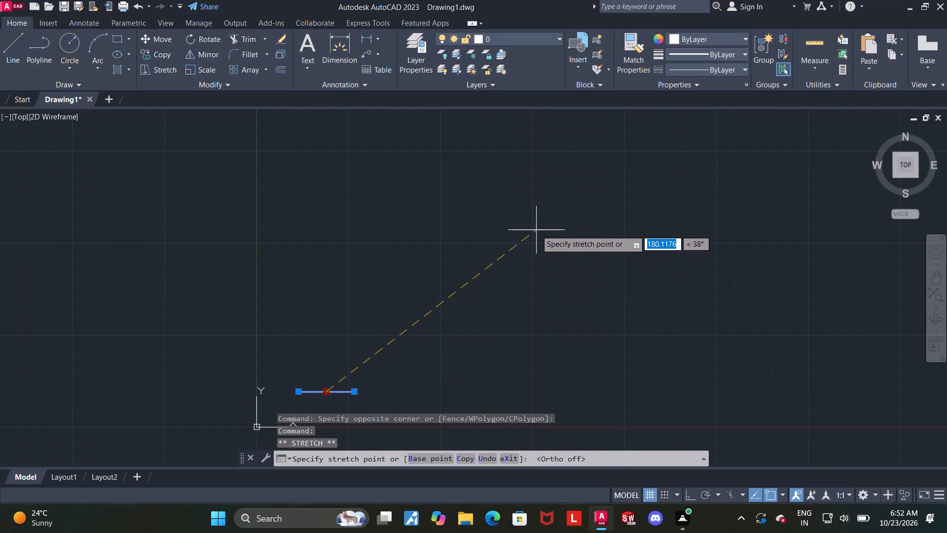
click(537, 229)
key(Escape)
middle_drag(692, 252, 569, 301)
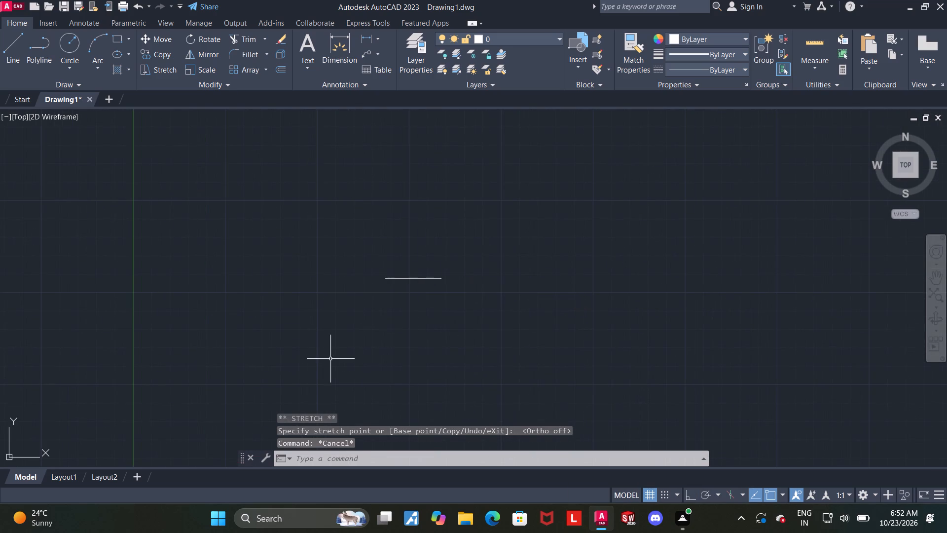
With Ortho on, draw a 40-unit line up from the horizontal line's left endpoint and a 34-unit line rightward from its top.
click(22, 50)
scroll(399, 230, up, 1)
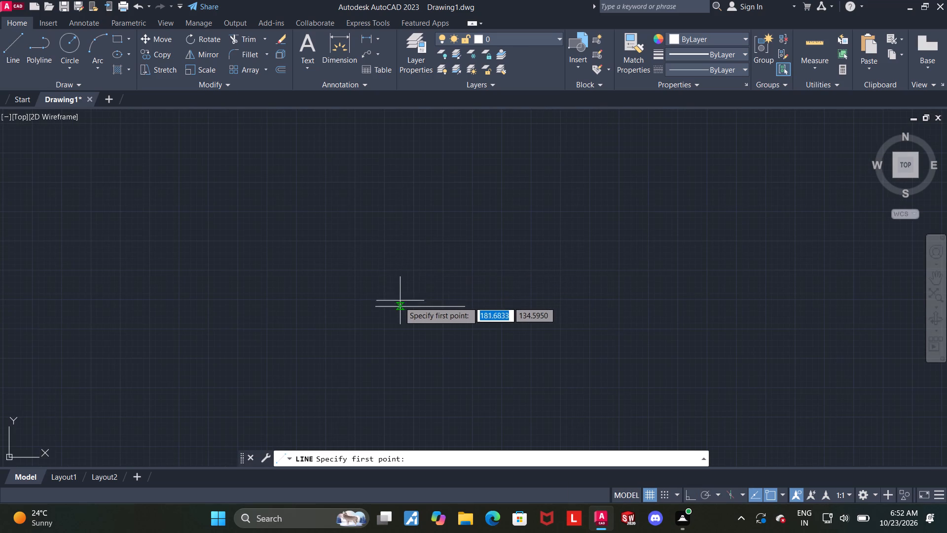
click(378, 305)
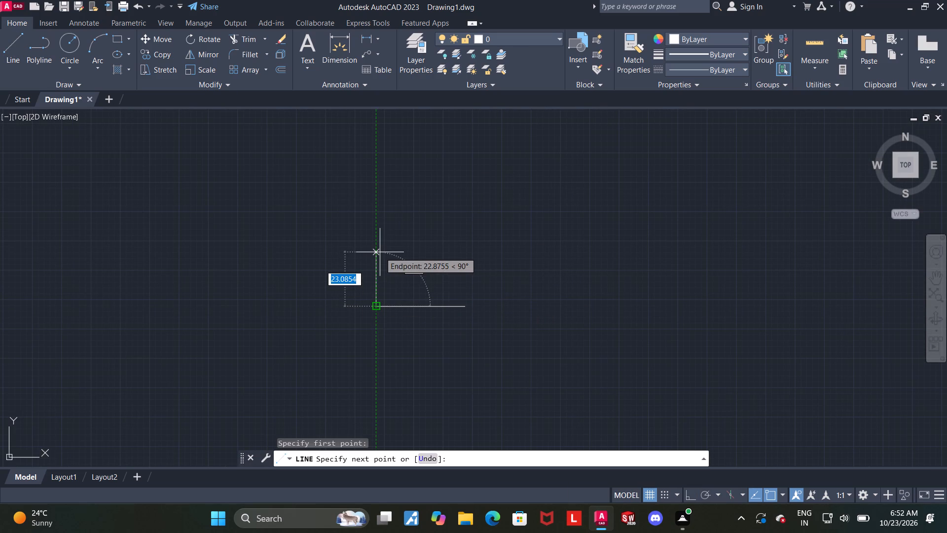
key(F8)
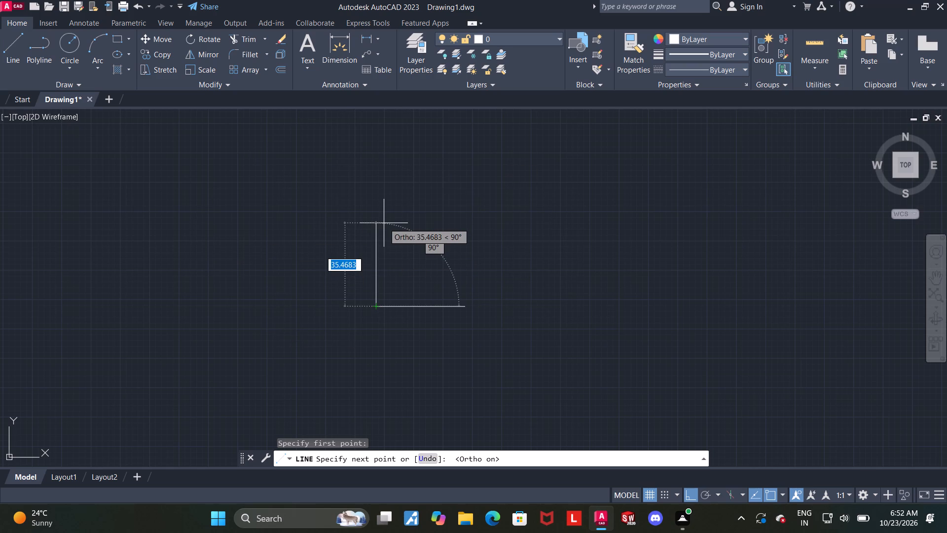
text(40)
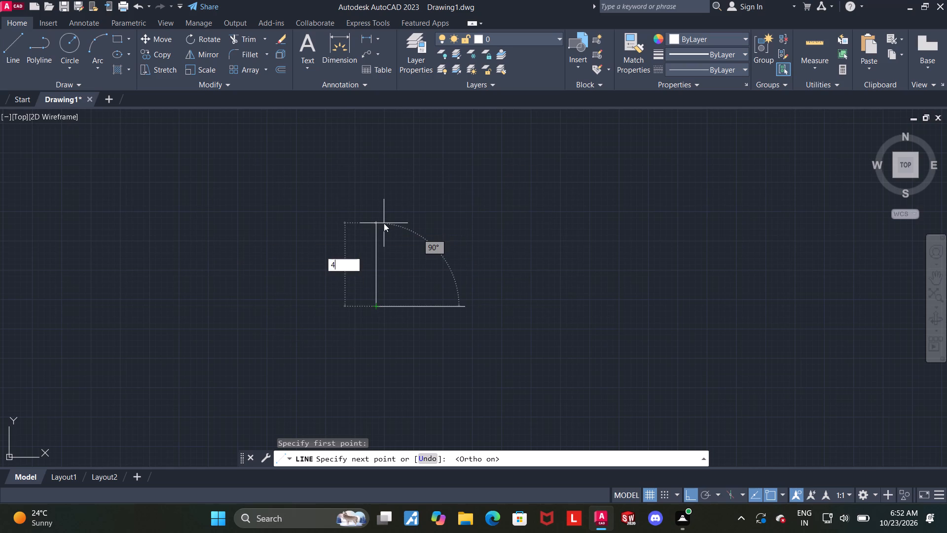
key(Return)
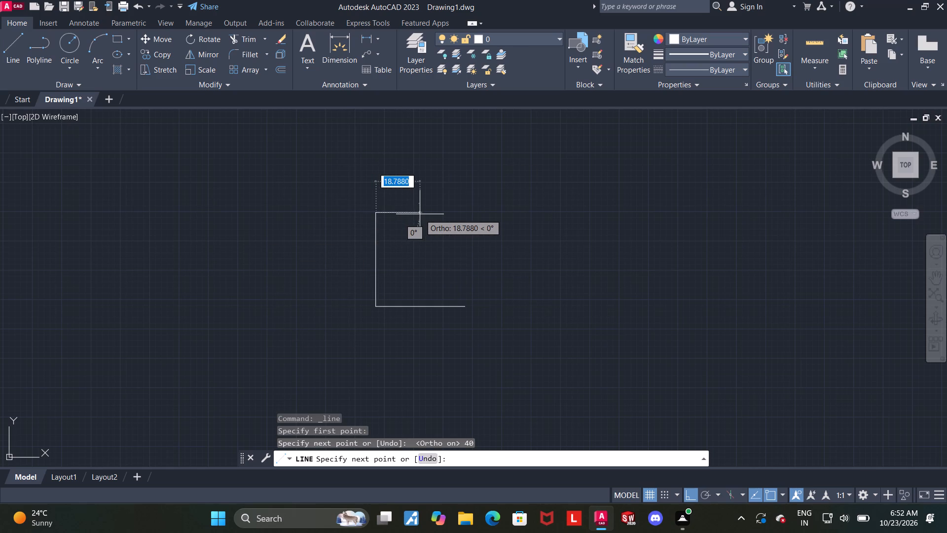
text(34)
key(Return)
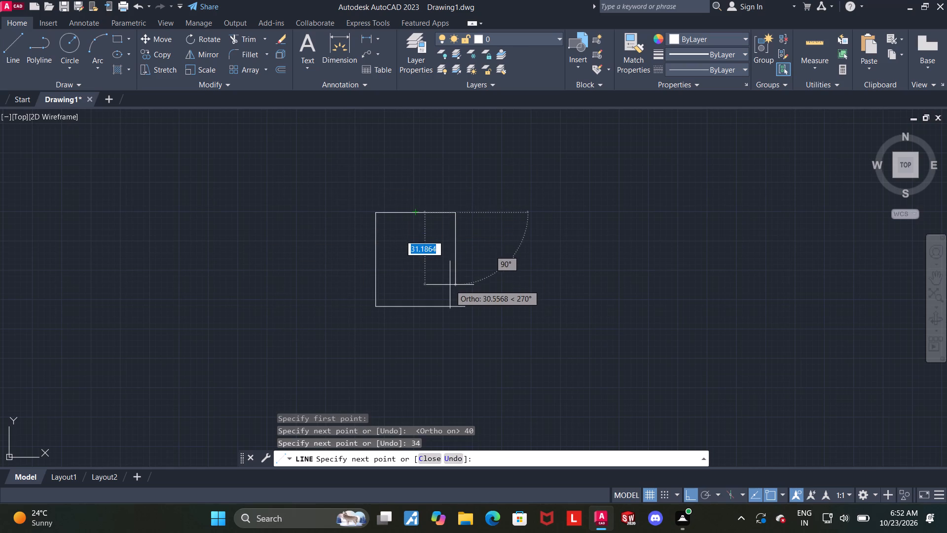
key(Escape)
Draw a vertical line from the right end of the 34-unit top line down past the bottom line.
scroll(471, 295, up, 1)
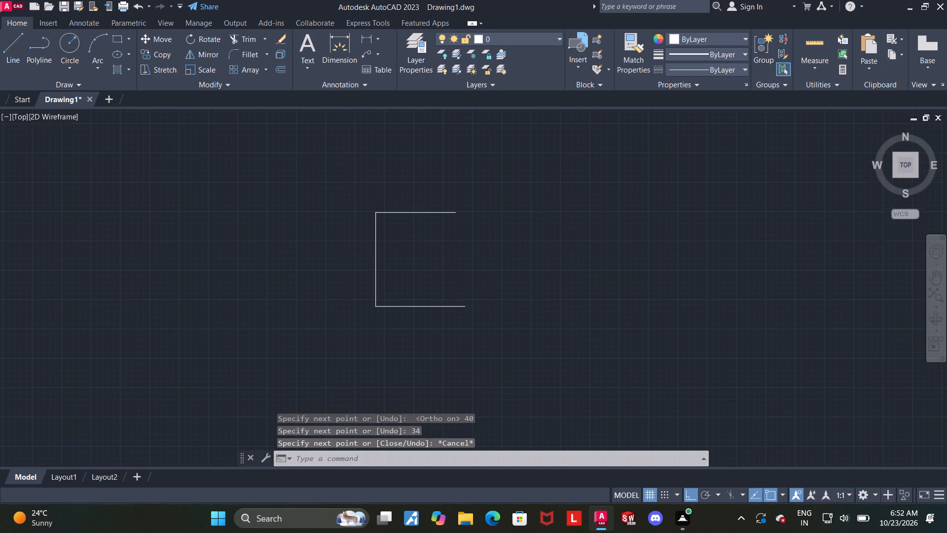
click(20, 56)
click(442, 165)
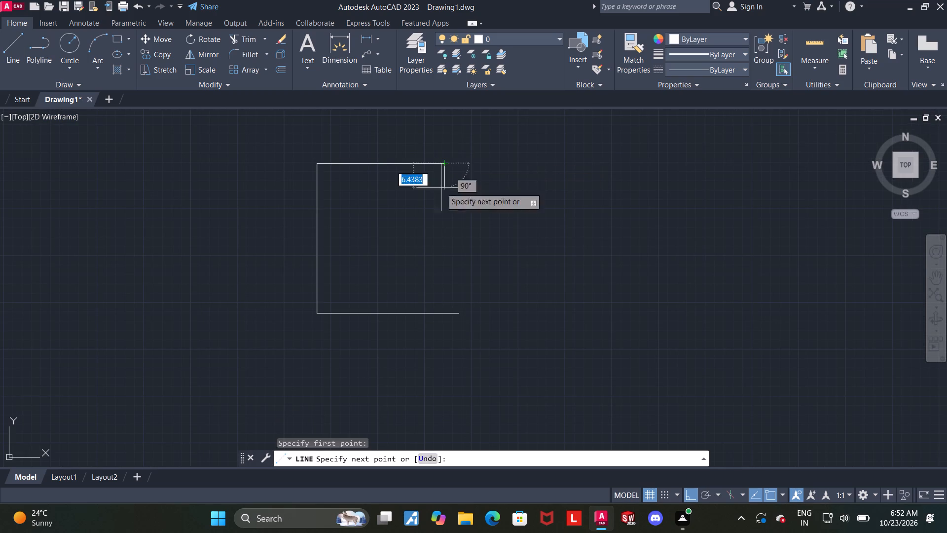
click(431, 355)
key(Escape)
Trim both overhanging line ends at the lower-right corner to close the 34 by 40 rectangle.
click(230, 33)
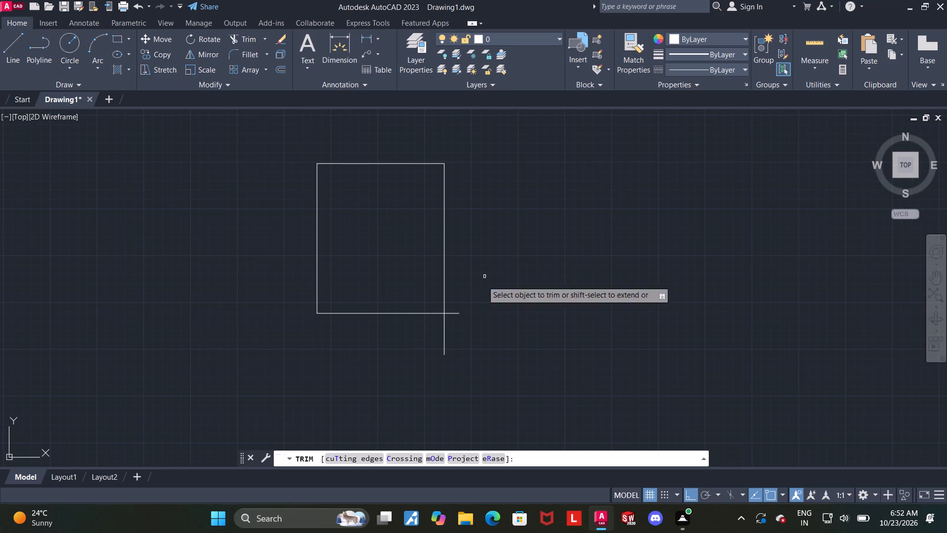
drag(427, 333, 451, 323)
key(Escape)
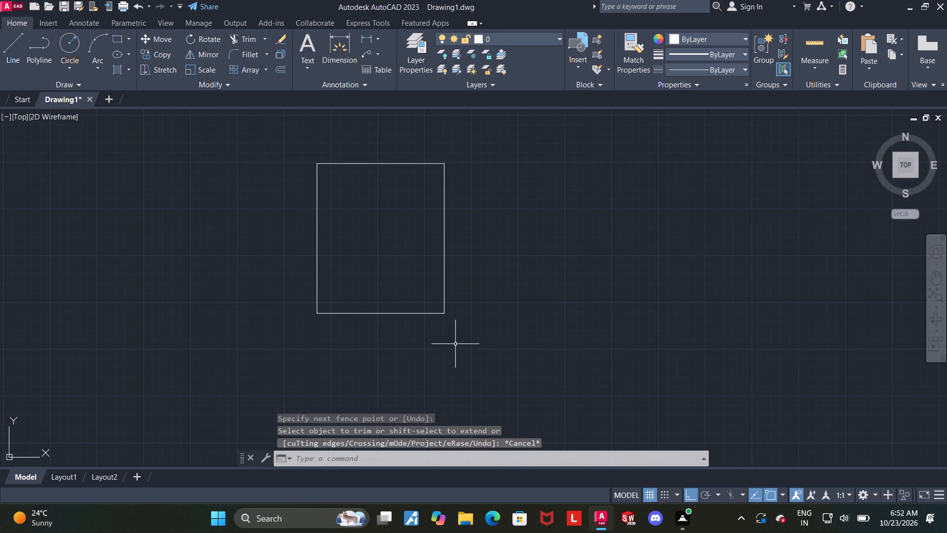
Draw an 86-unit horizontal line rightward from the midpoint of the rectangle's left side.
middle_drag(467, 335, 434, 365)
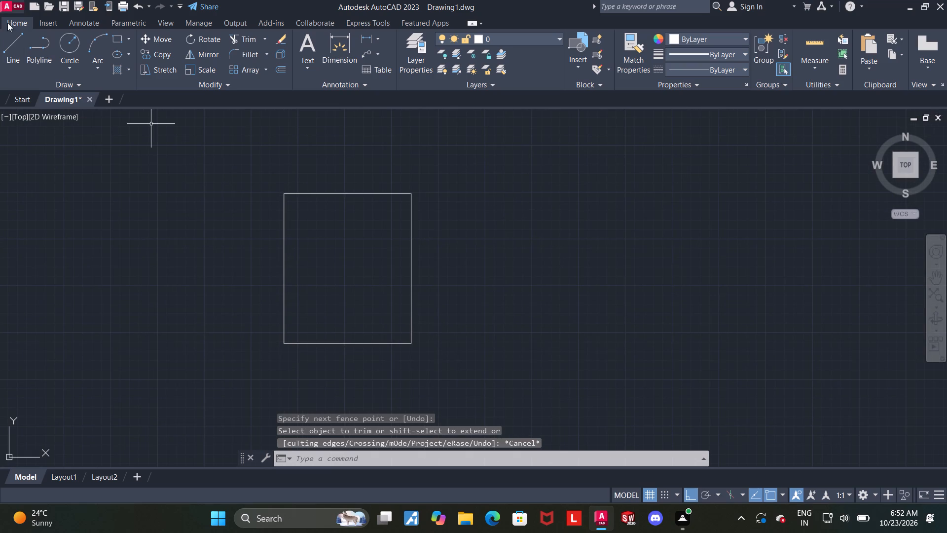
click(14, 42)
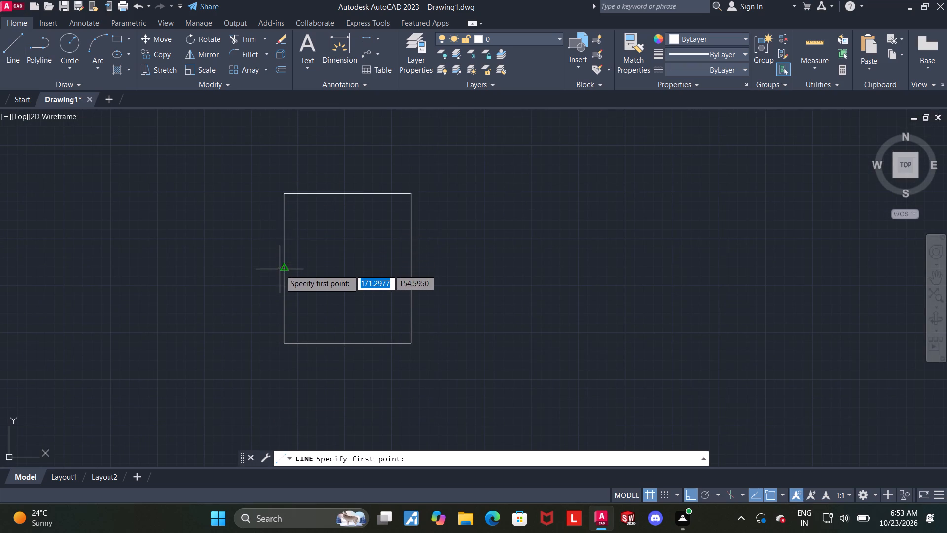
click(280, 269)
scroll(594, 284, up, 2)
scroll(587, 279, down, 5)
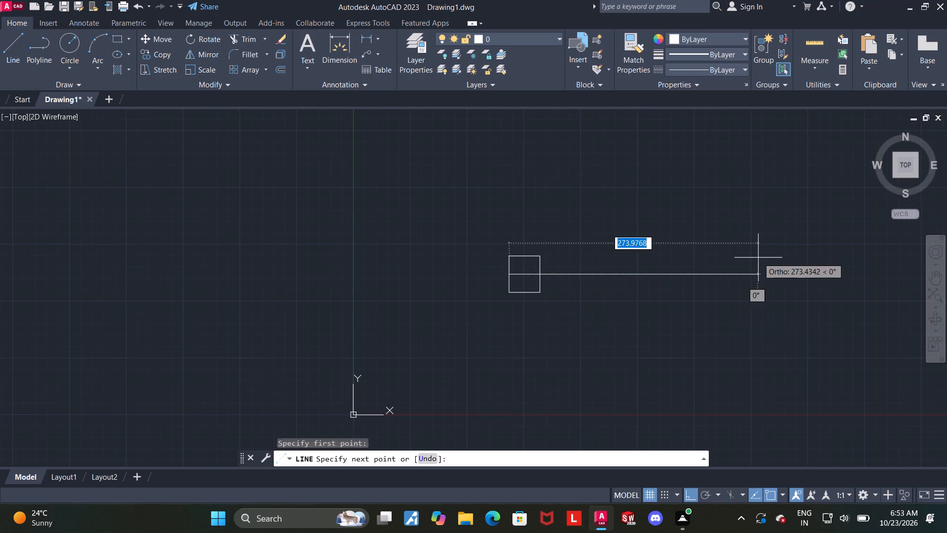
scroll(713, 250, up, 1)
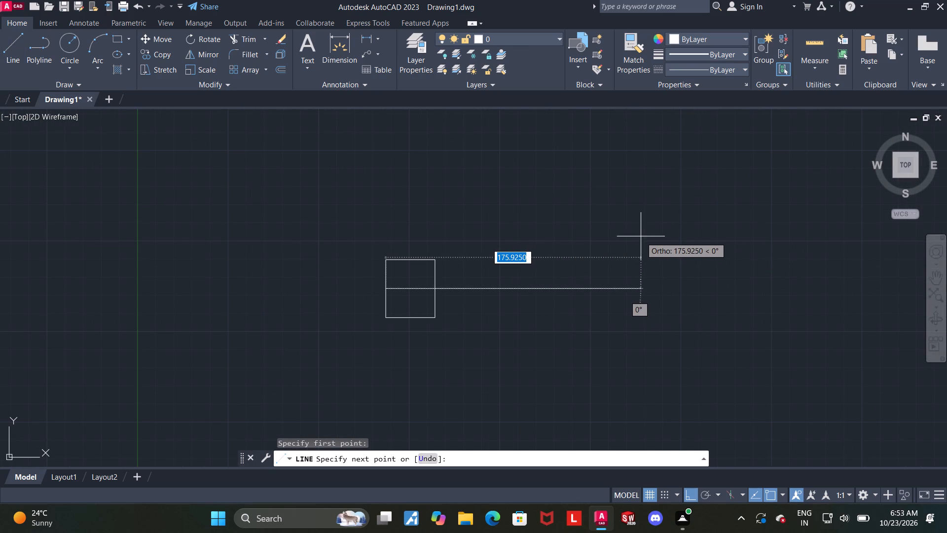
text(86)
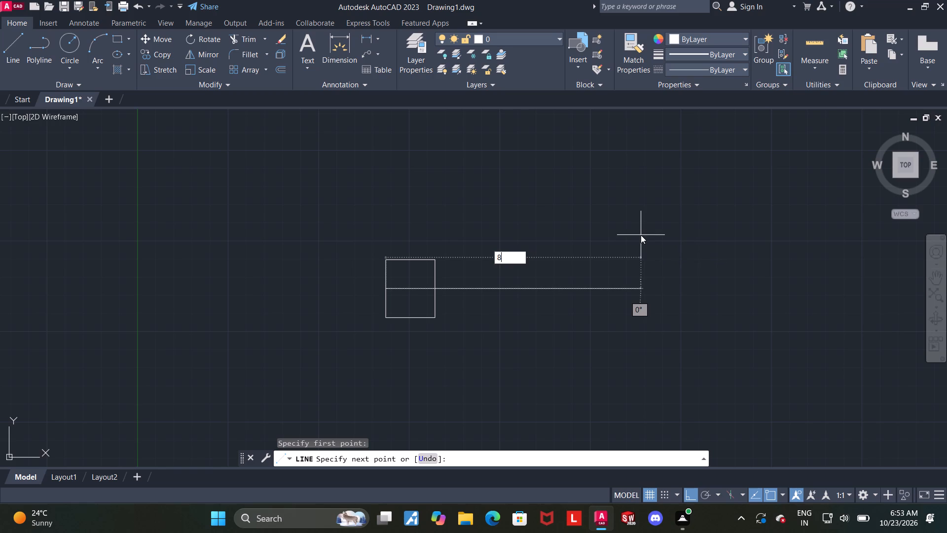
key(Return)
key(Escape)
Select the 86-unit horizontal line and load the ISO long-dash dot linetype ACAD_ISO04W100 into the drawing.
scroll(457, 277, up, 1)
click(511, 282)
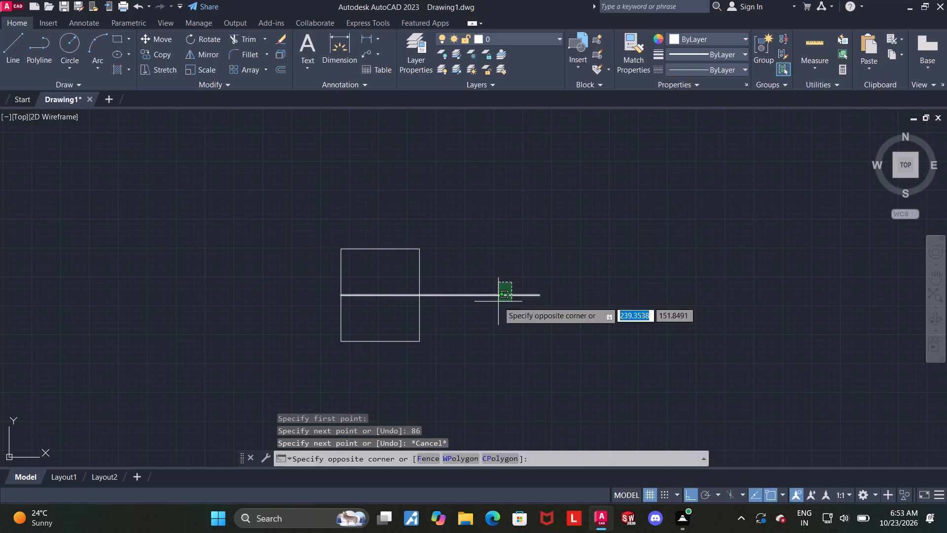
click(498, 302)
click(707, 71)
click(702, 125)
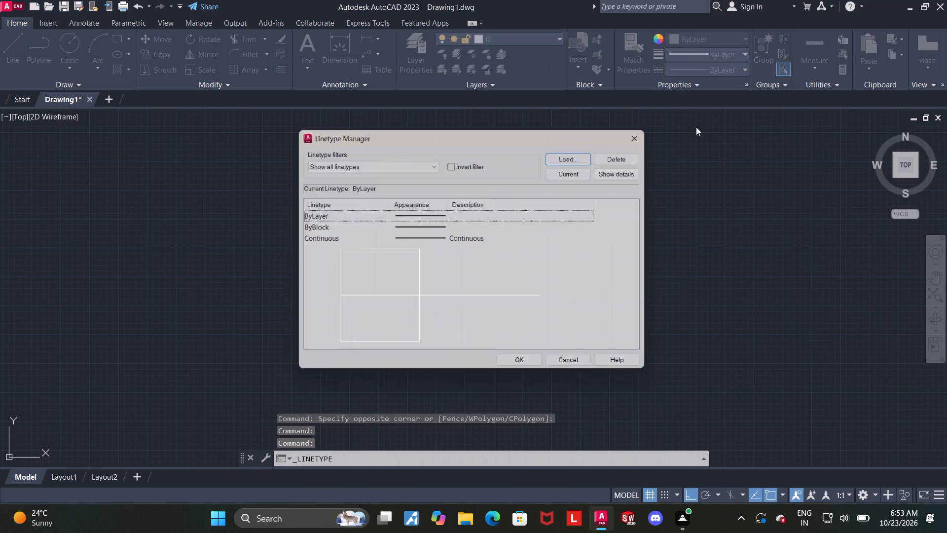
click(561, 158)
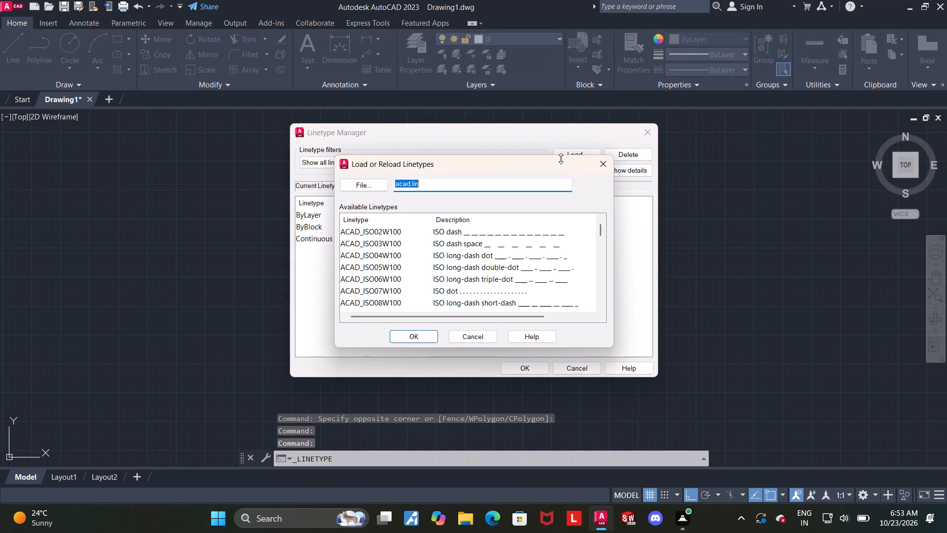
double_click(505, 257)
click(517, 365)
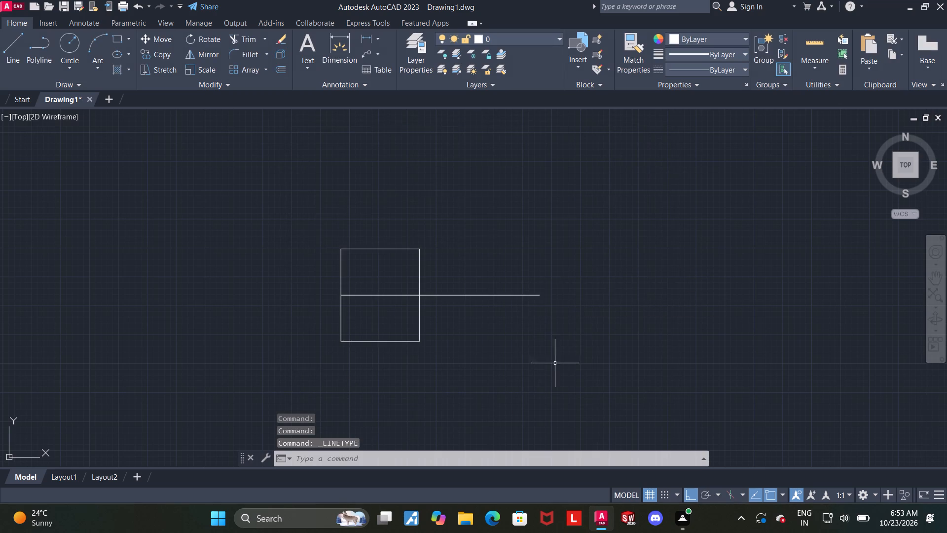
Set the 86-unit horizontal line's linetype to ACAD_ISO04W100 and its colour to cyan.
click(578, 340)
click(490, 278)
click(727, 68)
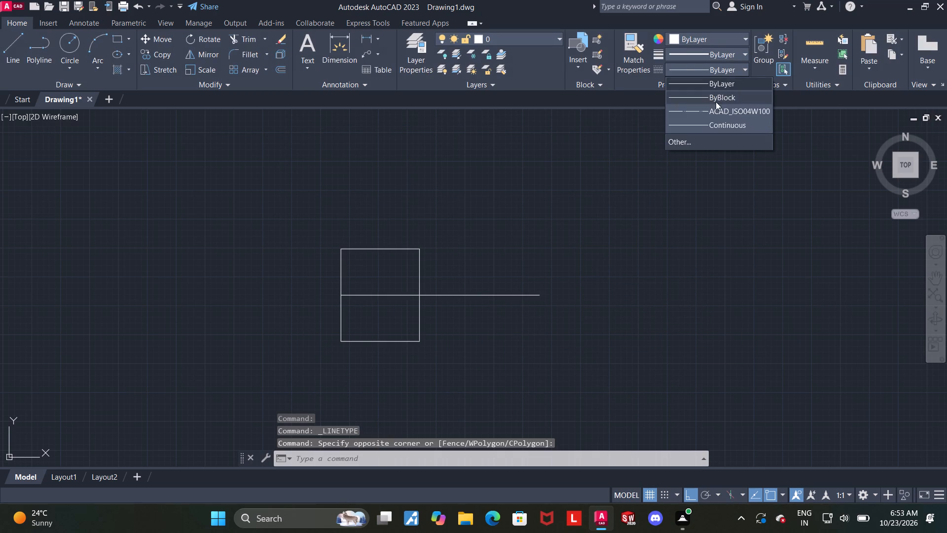
click(716, 112)
click(714, 38)
click(711, 156)
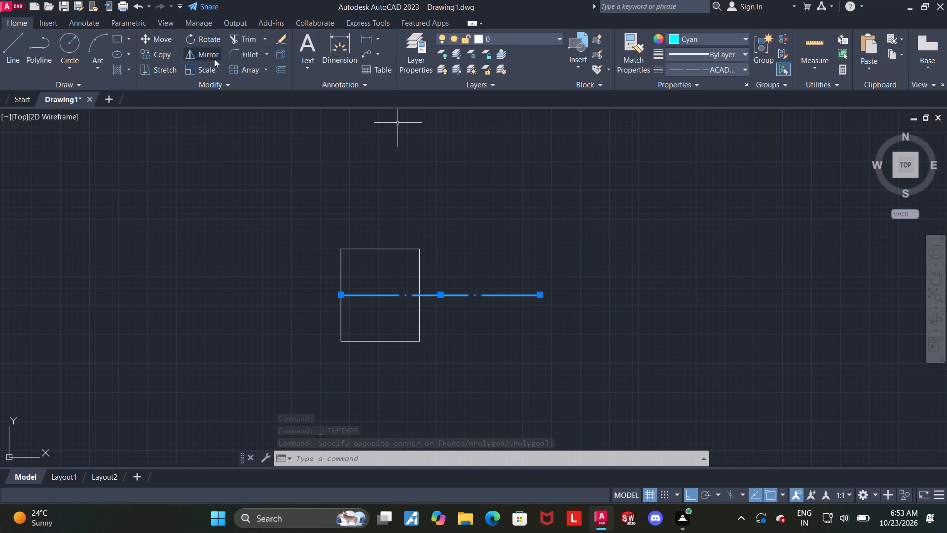
key(Escape)
Draw a circle of radius 12.5 centred on the right end of the cyan centreline.
click(75, 41)
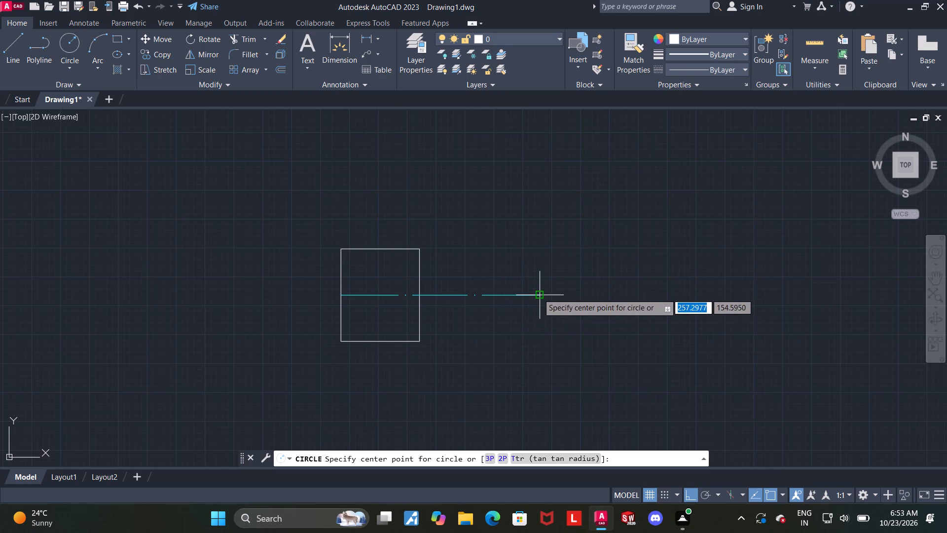
click(538, 294)
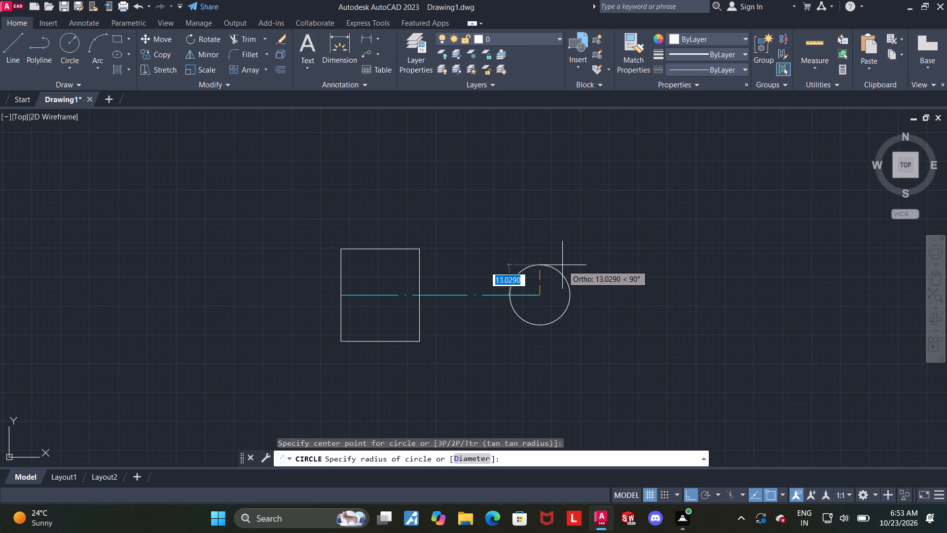
text(12.5)
key(Return)
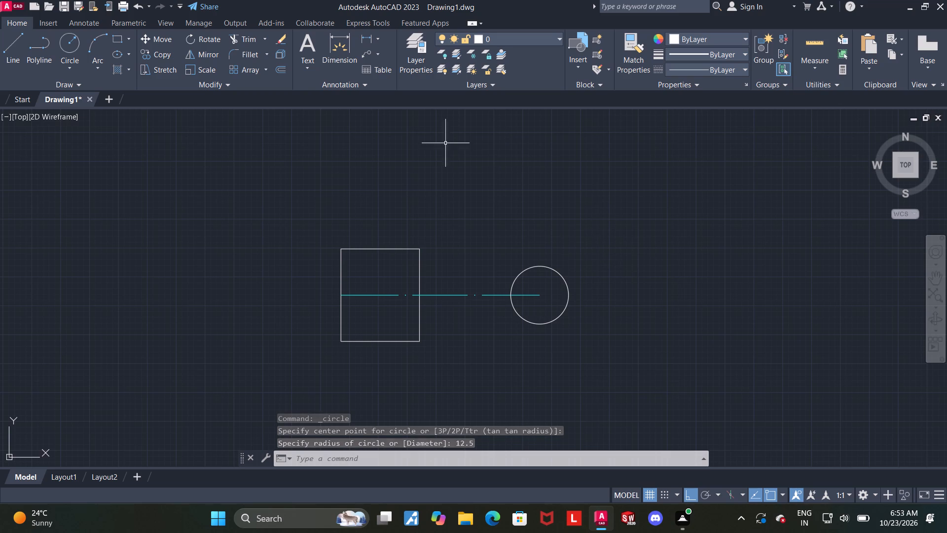
Draw a concentric circle of radius 25 around the 12.5-radius circle.
click(72, 47)
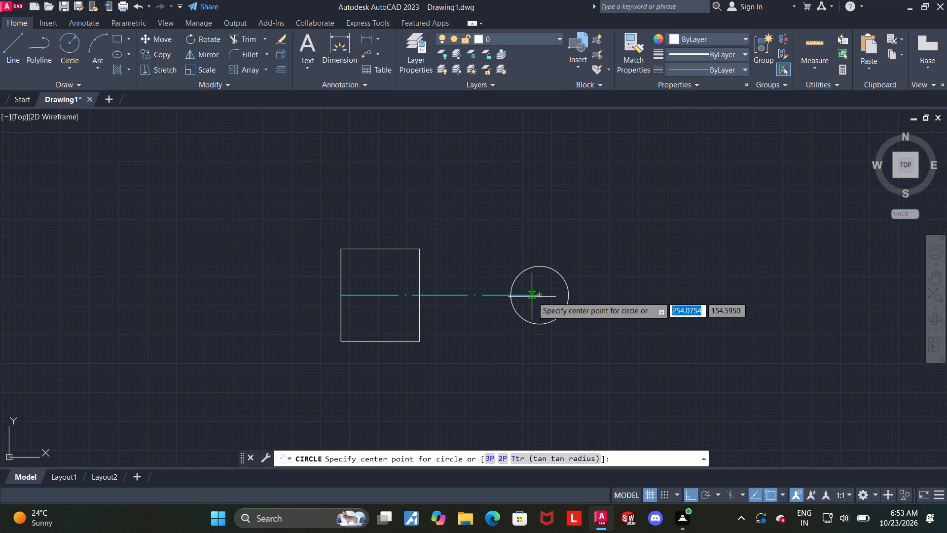
click(538, 297)
key(2)
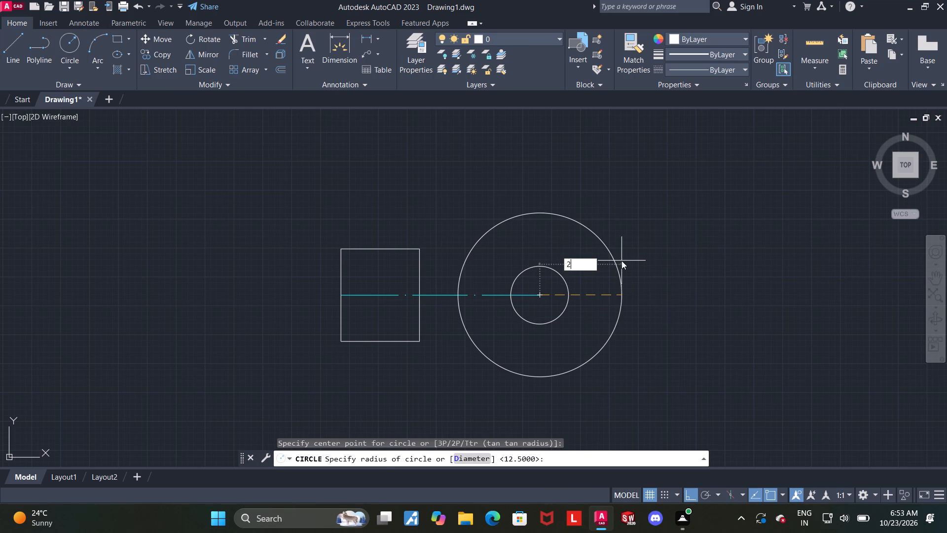
key(5)
key(Return)
key(Escape)
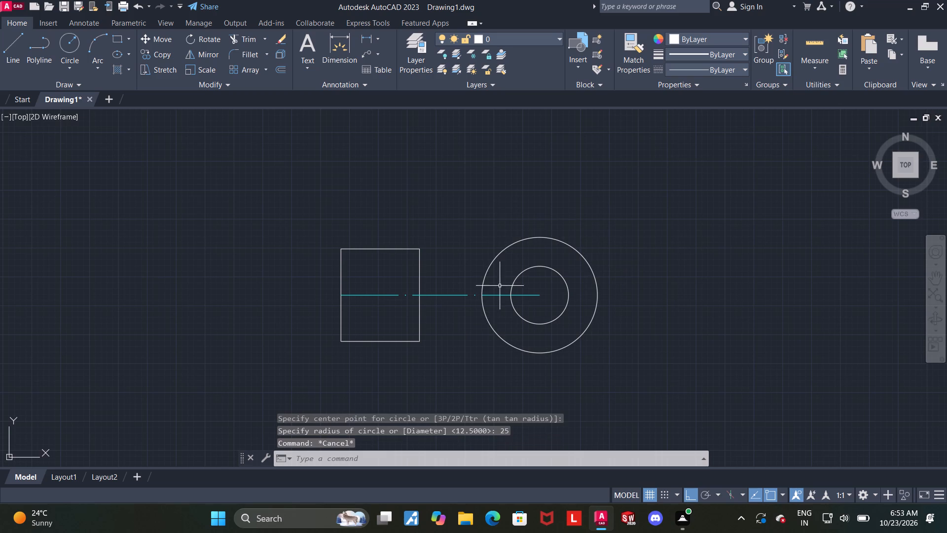
Draw connected lines from the rectangle's left-side midpoint: 14 right, 6 up, and about 55.5 right into the large circle.
scroll(636, 276, up, 1)
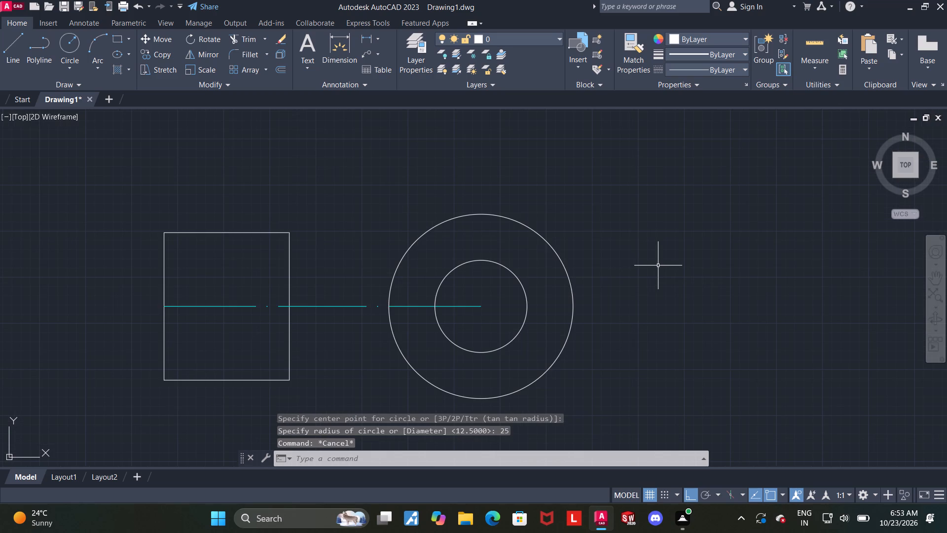
click(22, 43)
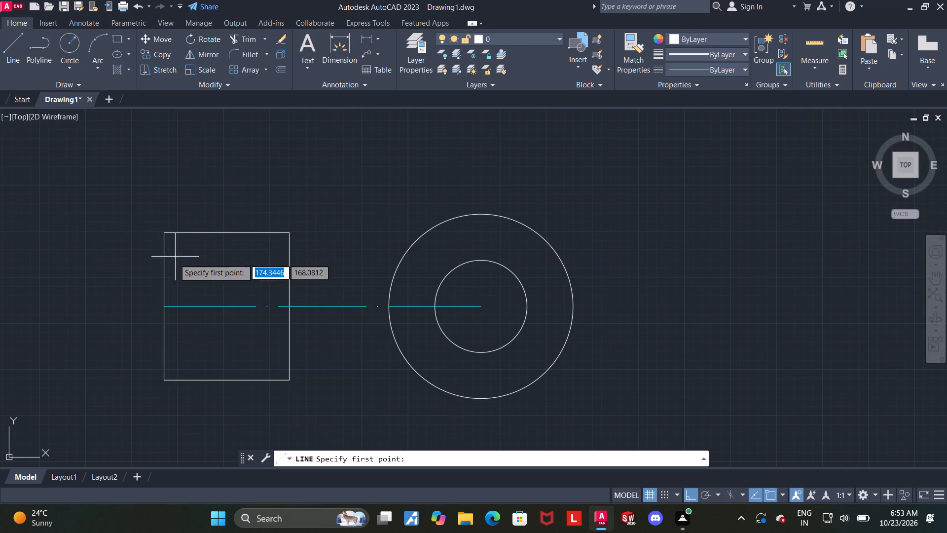
click(162, 306)
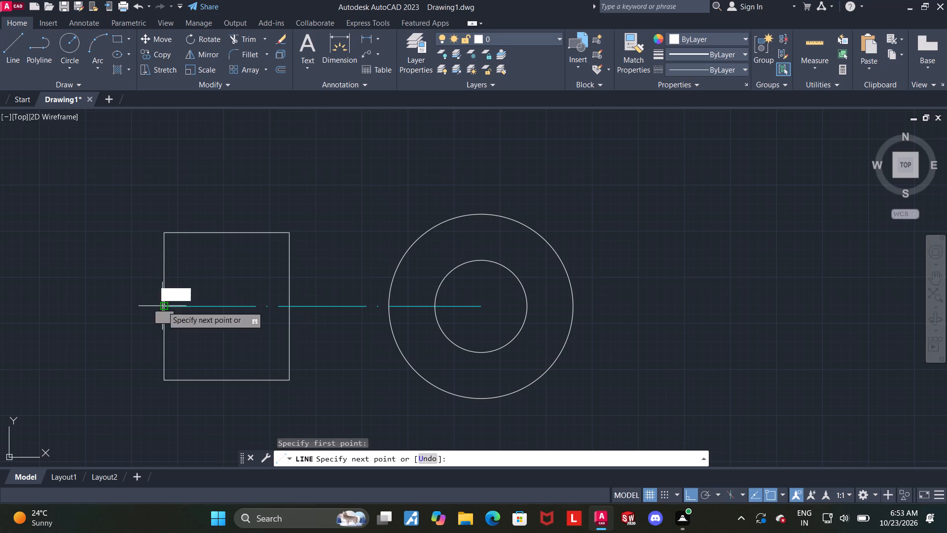
text(14)
key(Return)
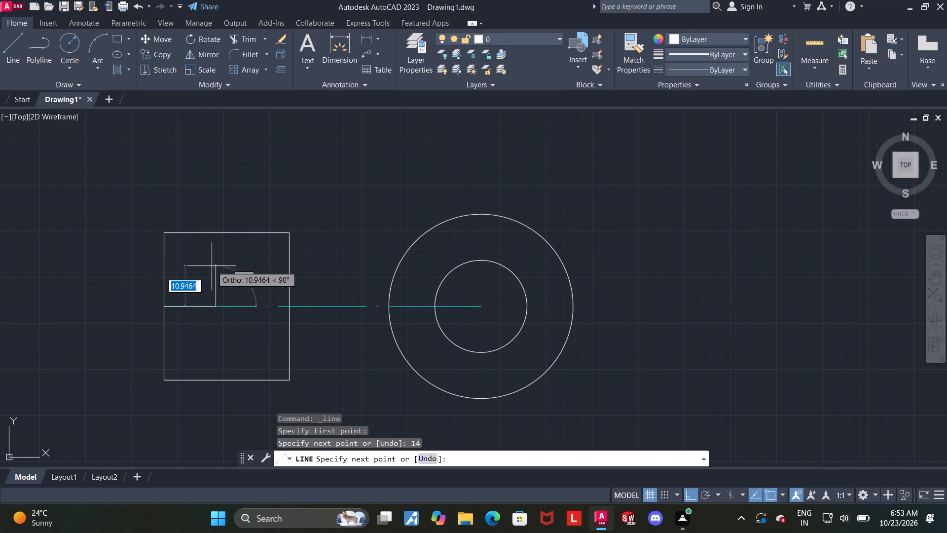
key(6)
key(Return)
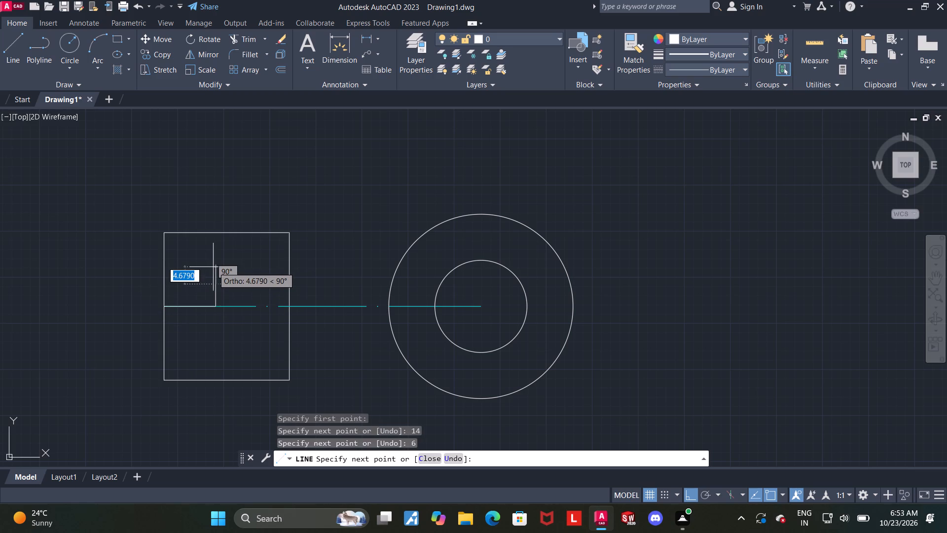
click(420, 277)
key(Escape)
Draw connected lines from the right end of the 14-unit segment: 6 down, then horizontally right into the large circle.
click(8, 49)
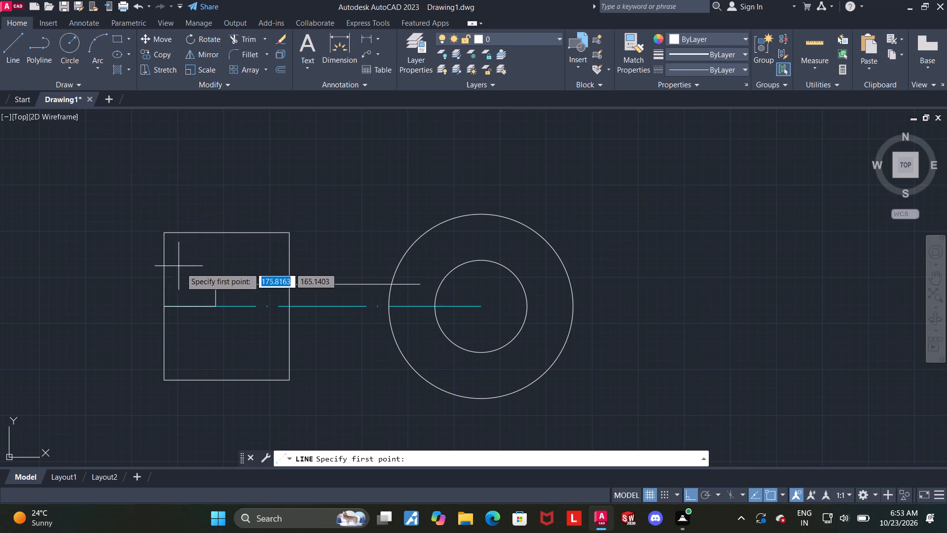
click(214, 305)
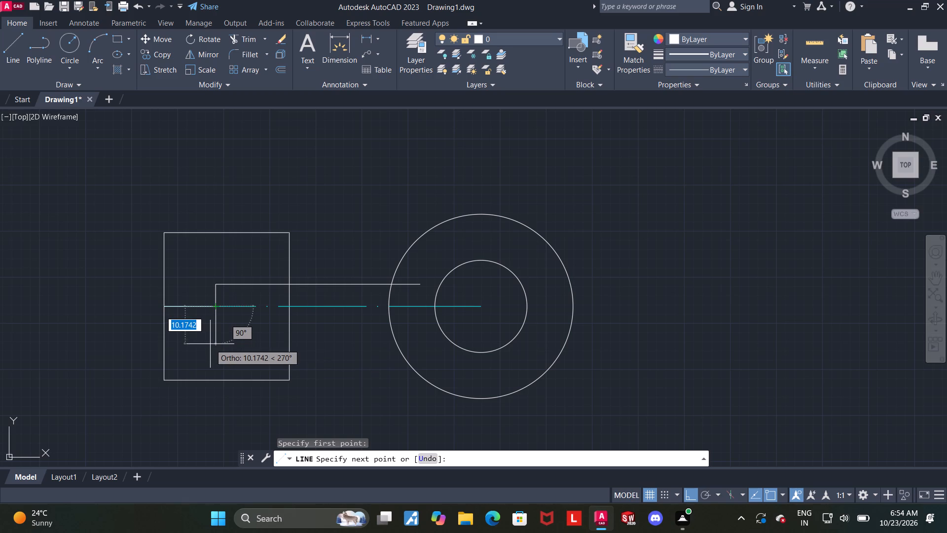
key(6)
key(Return)
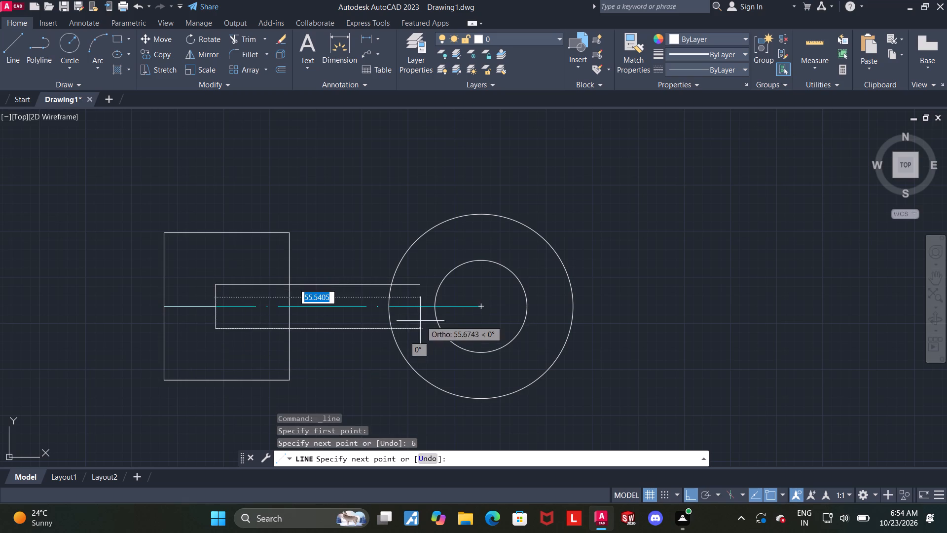
click(415, 321)
key(Escape)
Delete the 14-unit construction line lying over the centreline inside the rectangle.
click(182, 305)
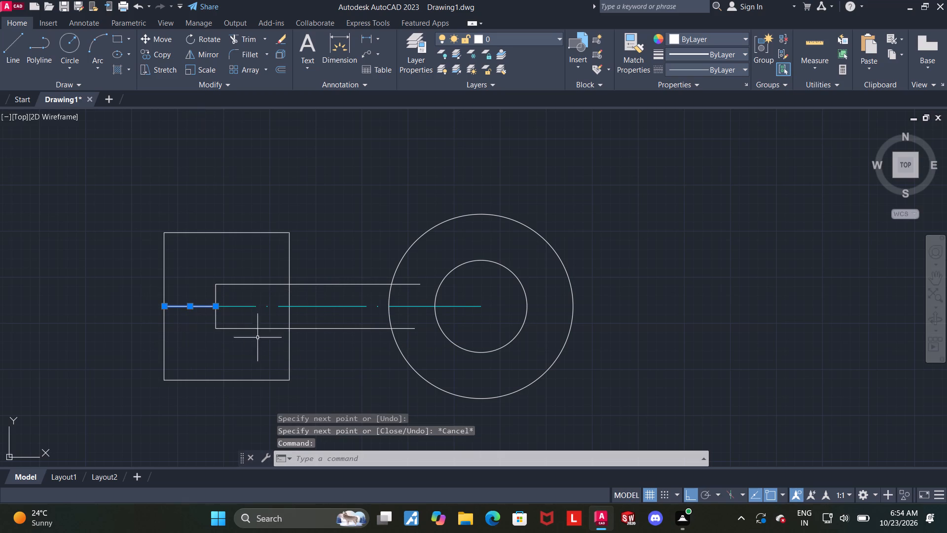
key(Delete)
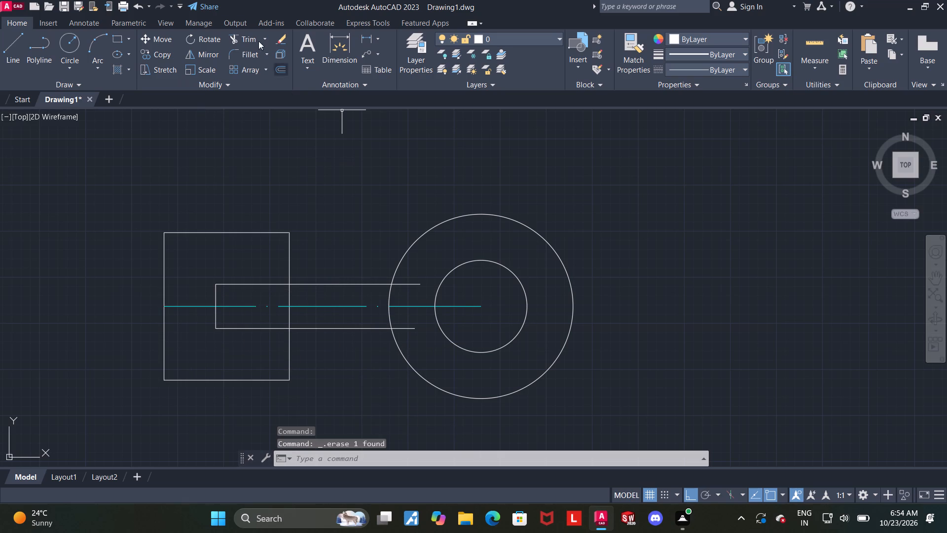
Trim both arm lines where they run inside the large circle, and remove the circle's arc between them.
click(243, 34)
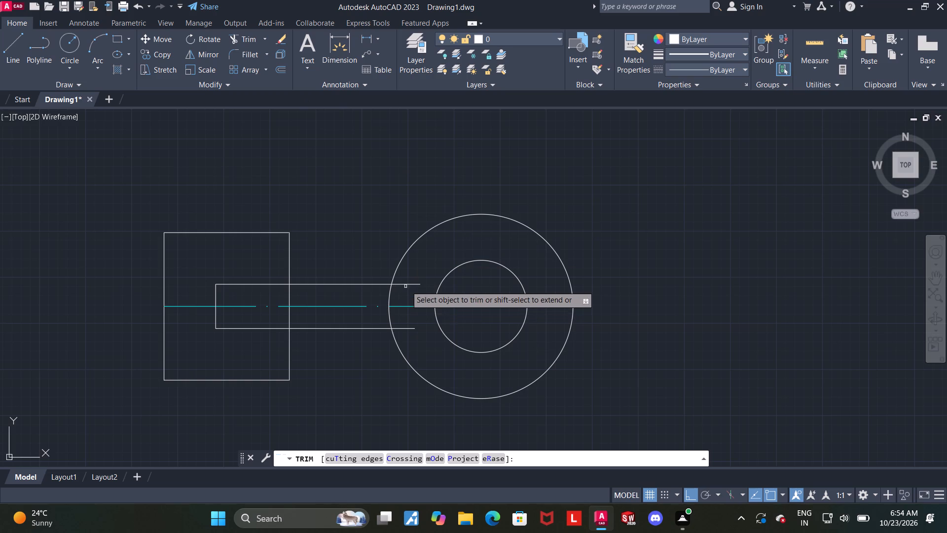
click(406, 285)
click(404, 331)
click(405, 325)
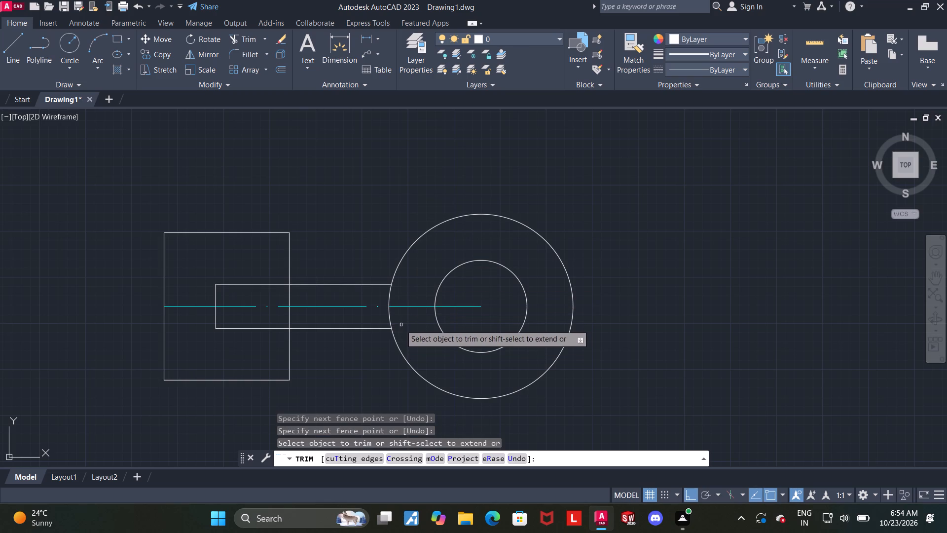
click(388, 315)
click(389, 302)
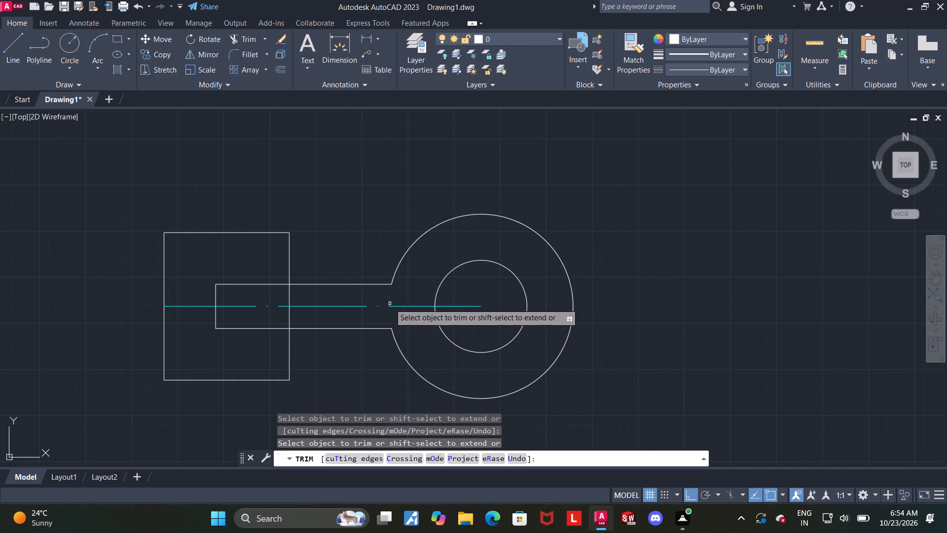
scroll(396, 319, down, 1)
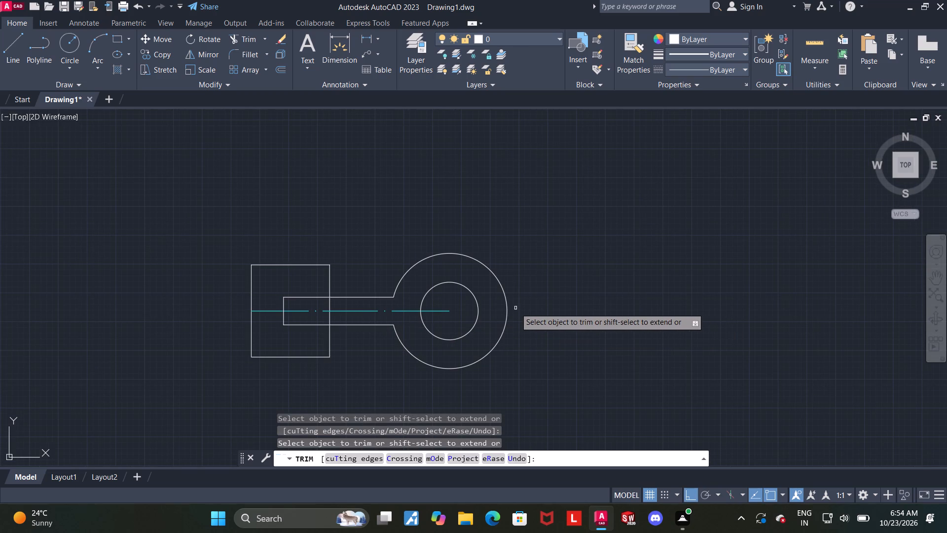
scroll(515, 308, up, 1)
key(Escape)
Draw a 43-unit horizontal line to the right from the centre of the circles.
scroll(527, 306, down, 1)
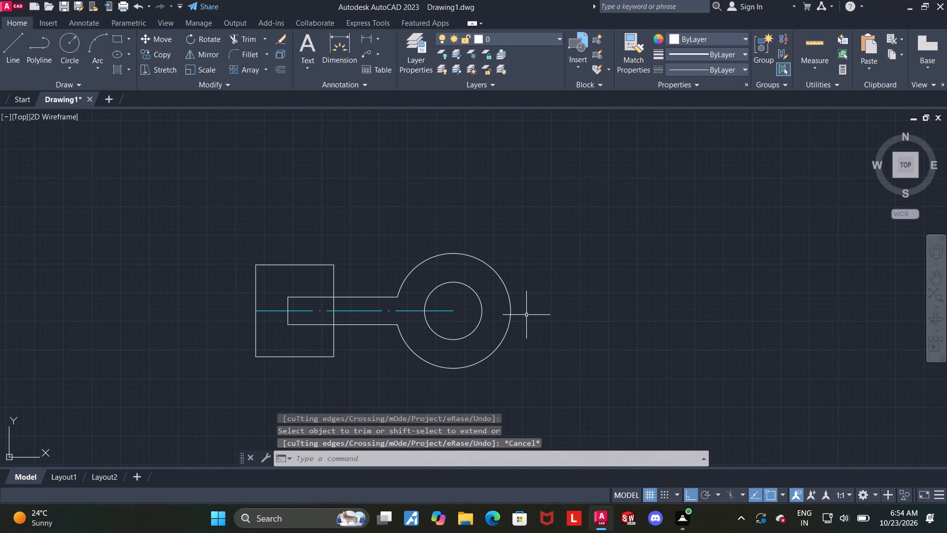
scroll(515, 305, up, 1)
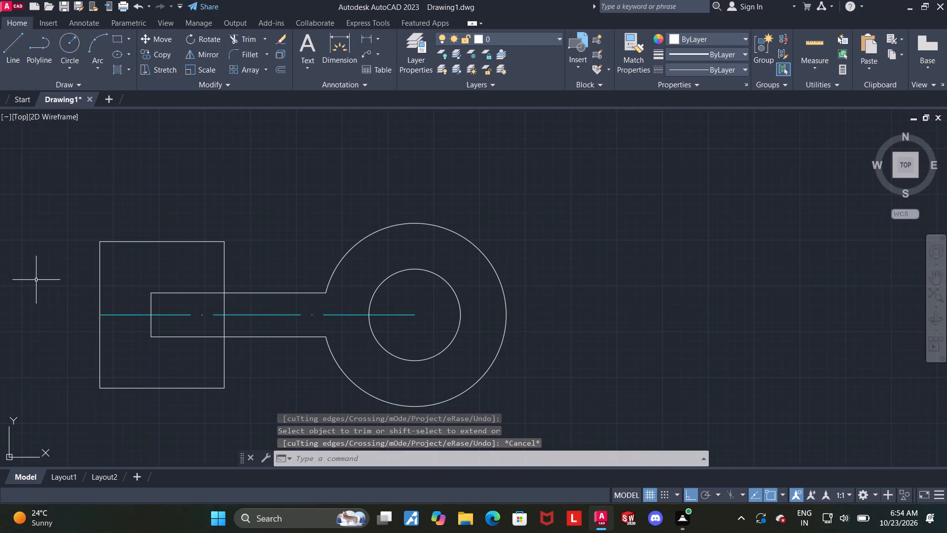
click(5, 43)
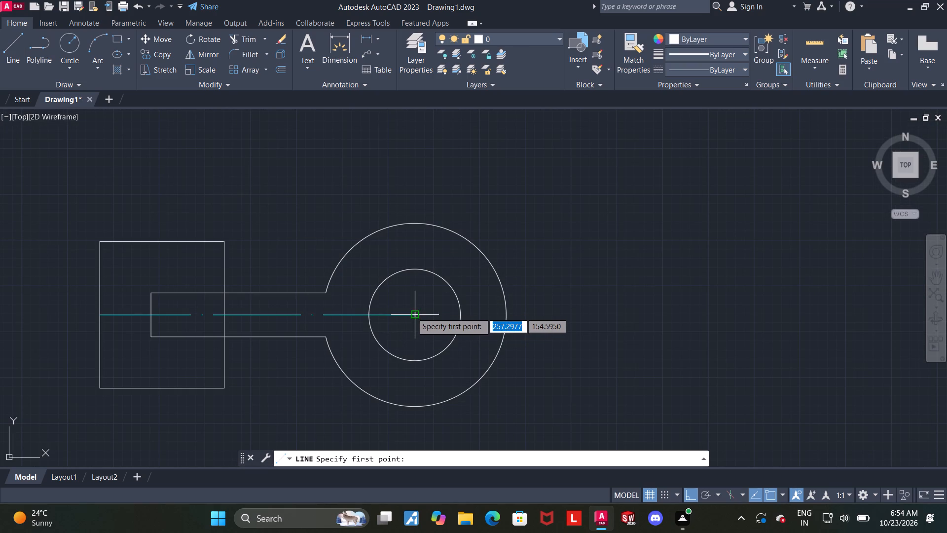
drag(413, 312, 419, 313)
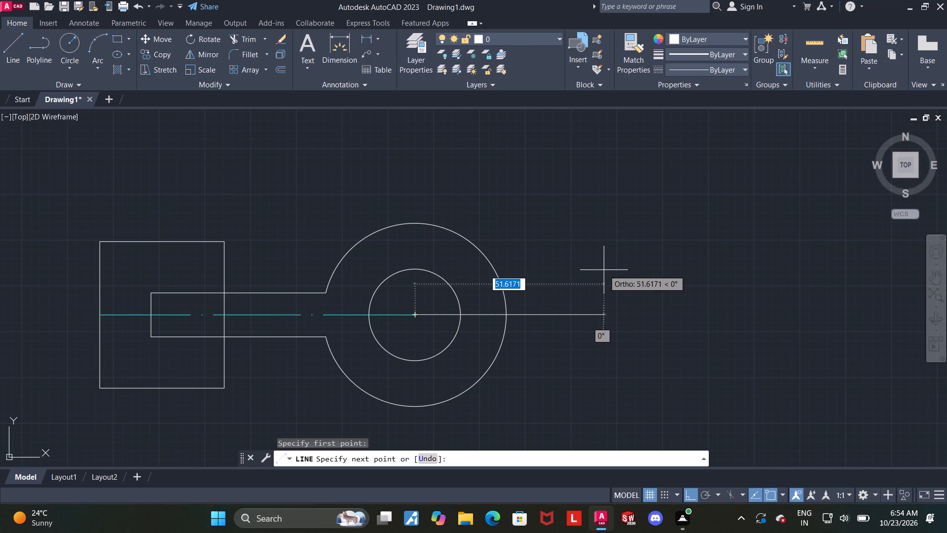
text(43)
key(Return)
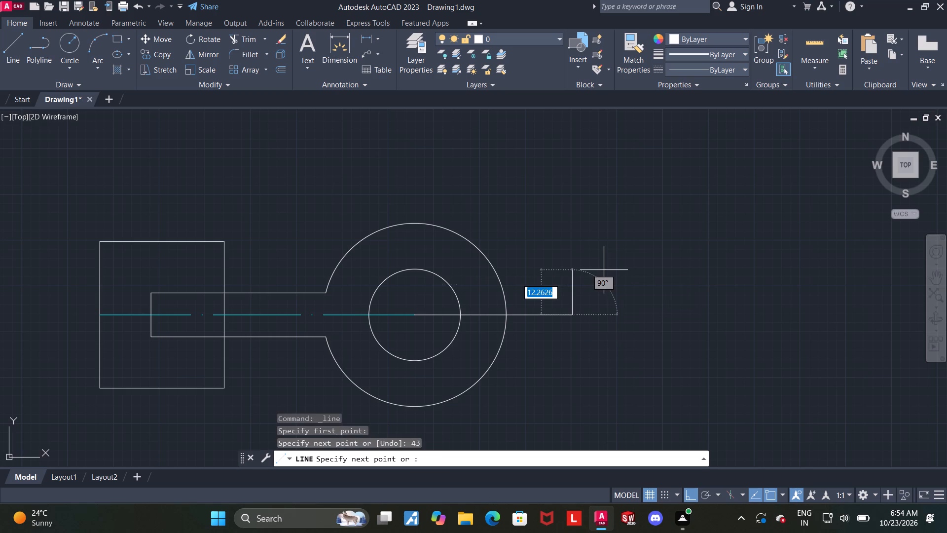
key(Escape)
Set the 43-unit line's linetype to ACAD_ISO04W100 and its colour to cyan.
click(425, 315)
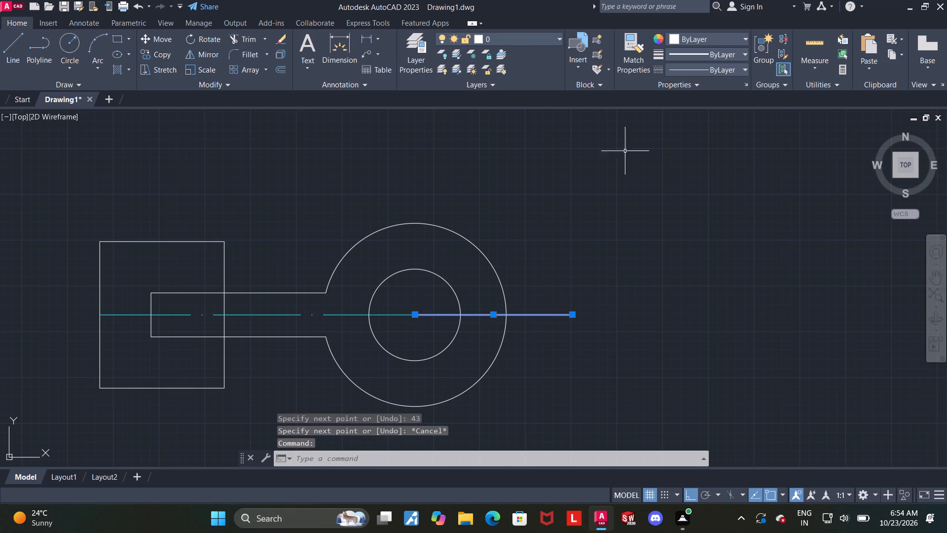
click(688, 76)
click(693, 114)
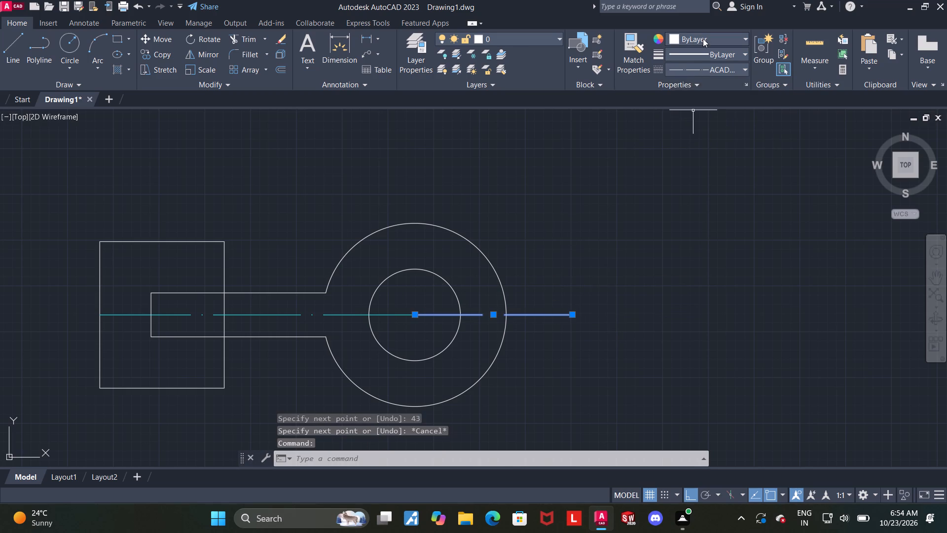
click(703, 38)
click(709, 159)
key(Escape)
Join the 86-unit and 43-unit centreline segments into a single line.
click(443, 330)
click(407, 310)
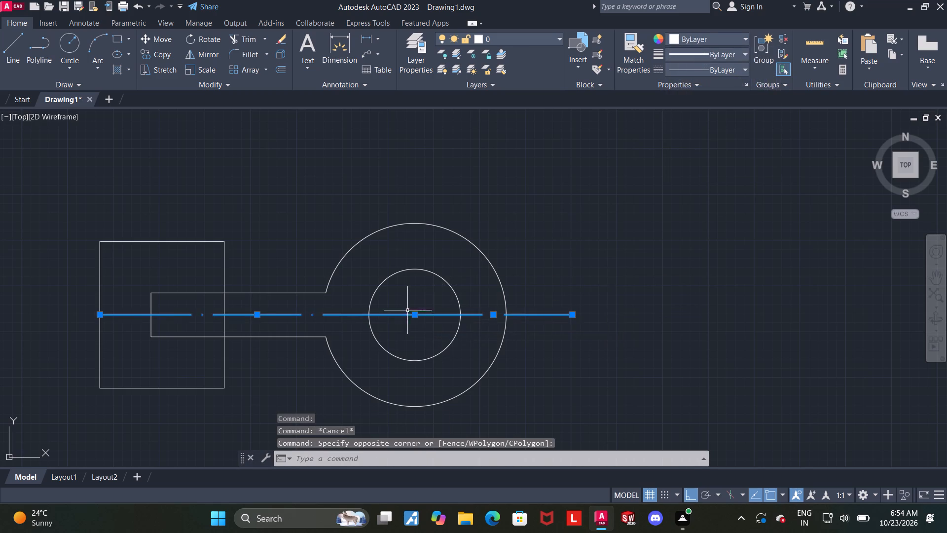
key(j)
key(Return)
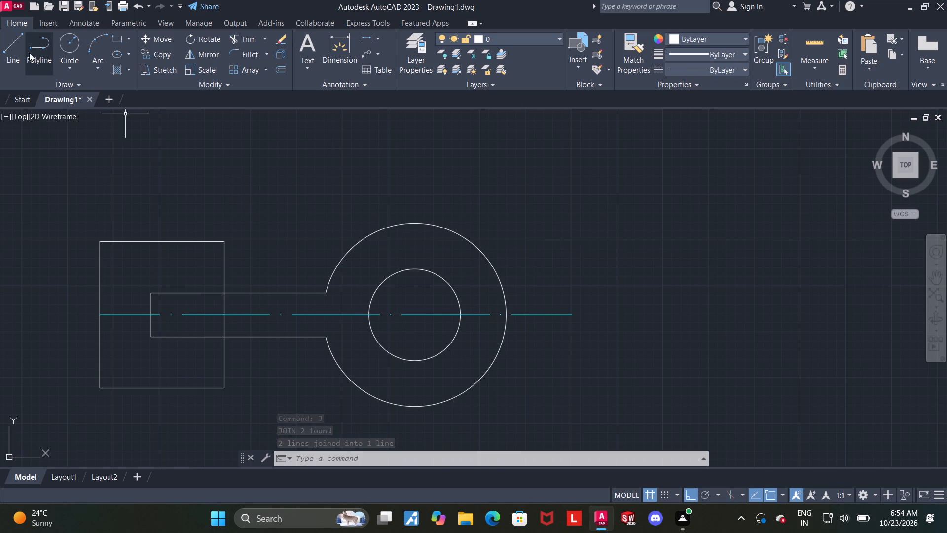
Draw a 24-unit line up from the centreline's right end, continuing with a horizontal line about 40.5 units left into the large circle.
click(18, 46)
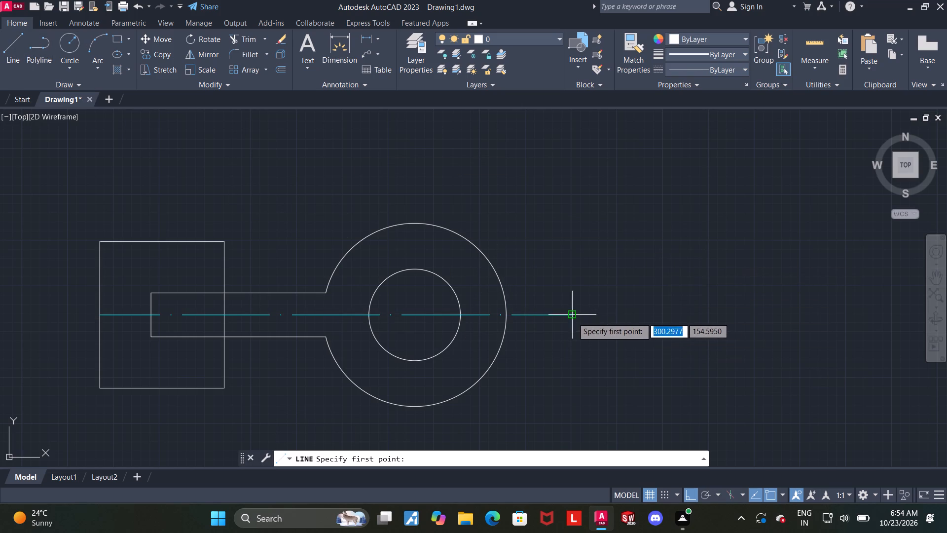
click(571, 315)
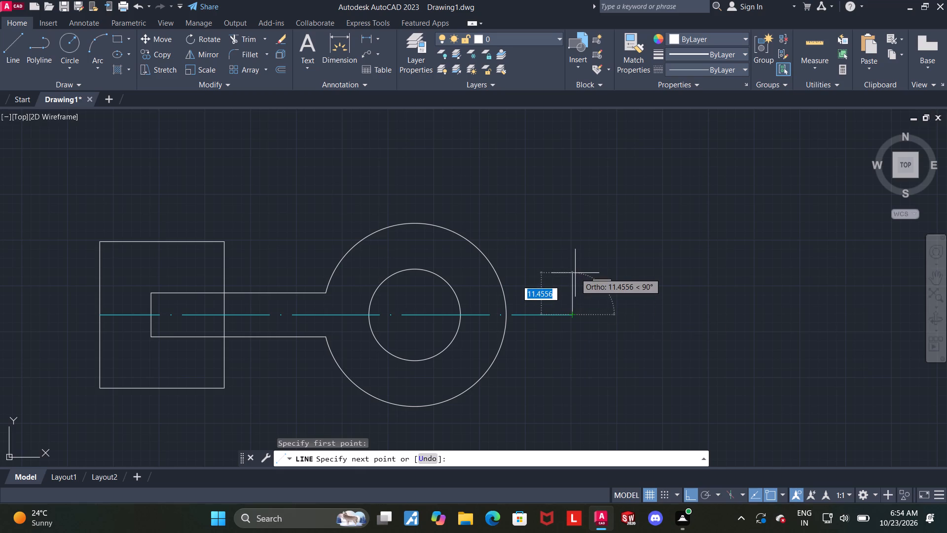
text(24)
key(Return)
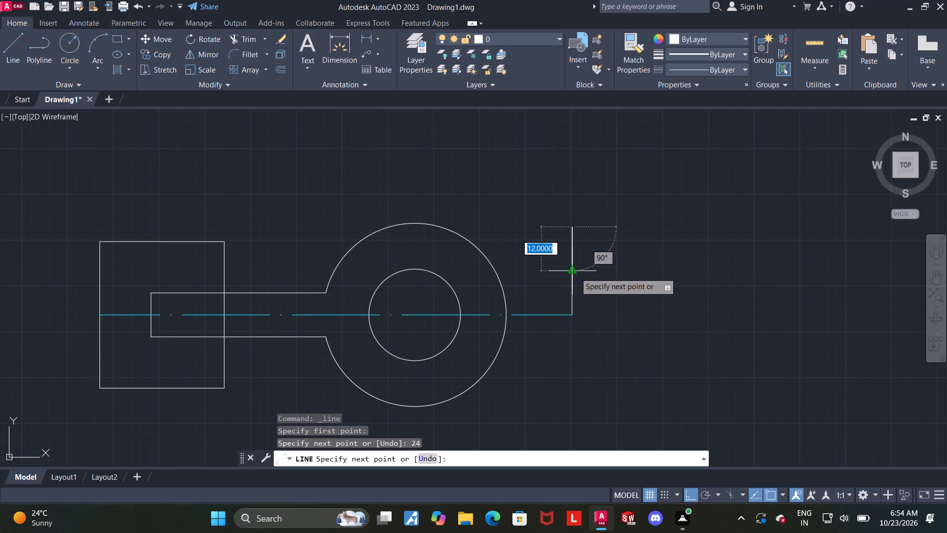
click(423, 235)
key(Escape)
Draw a 24-unit line down from the centreline's right end, continuing with a horizontal line left into the large circle.
click(10, 50)
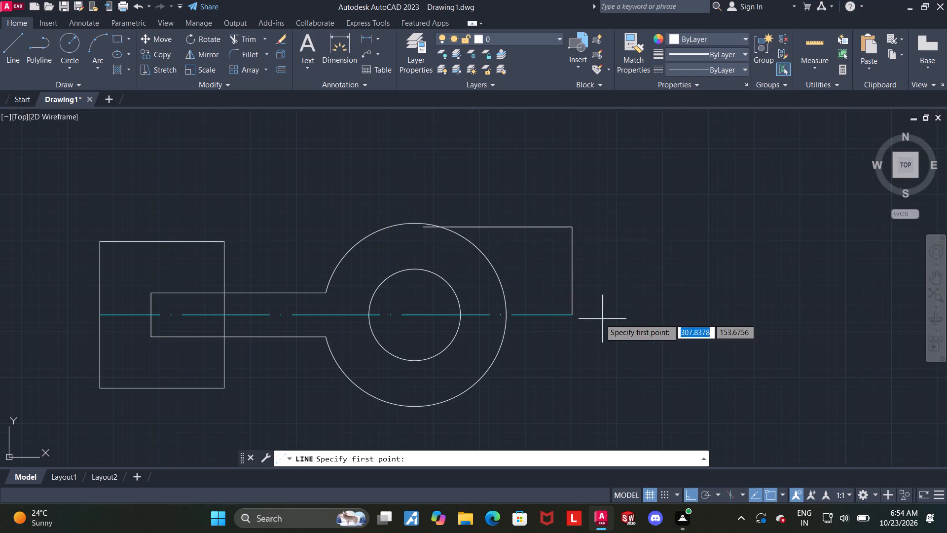
click(575, 314)
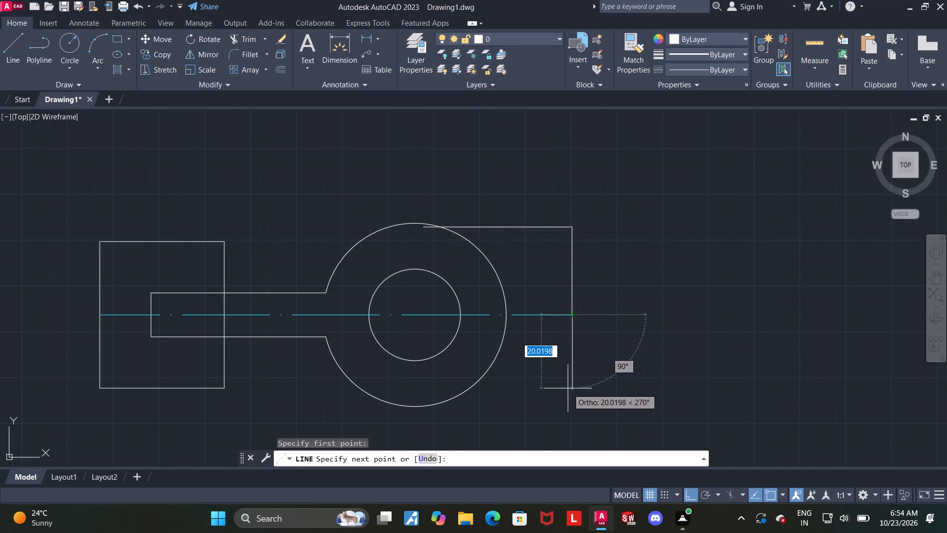
text(24)
key(Return)
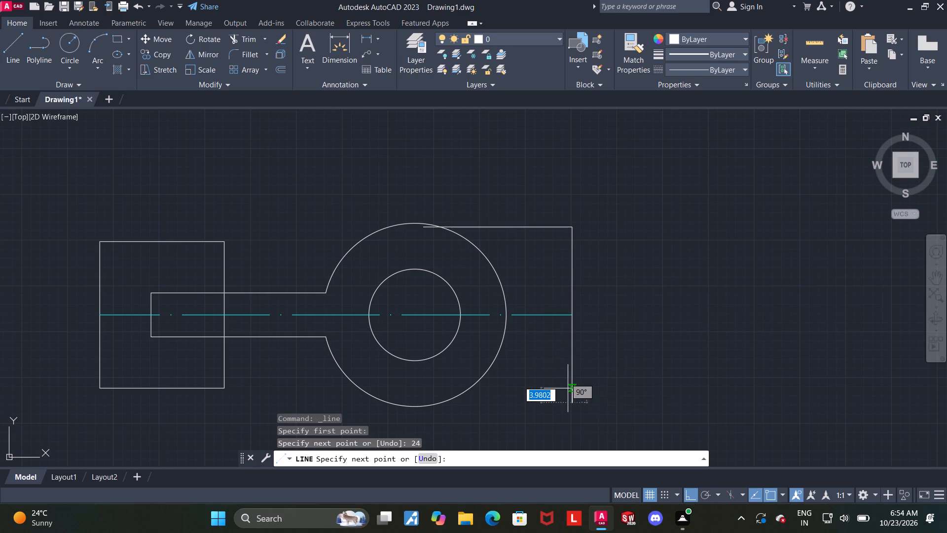
click(426, 382)
key(Escape)
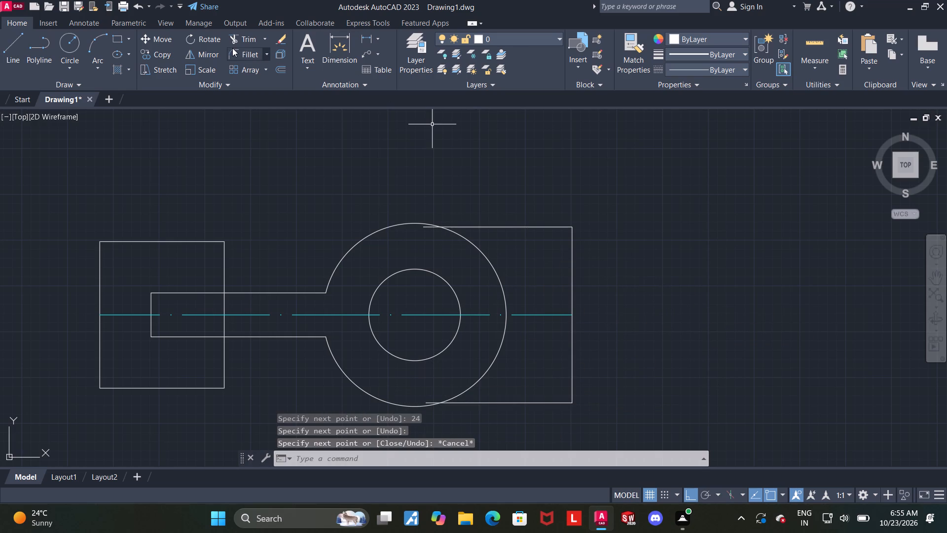
Trim the ends of the upper and lower horizontal lines that run inside the large circle.
click(237, 37)
click(428, 228)
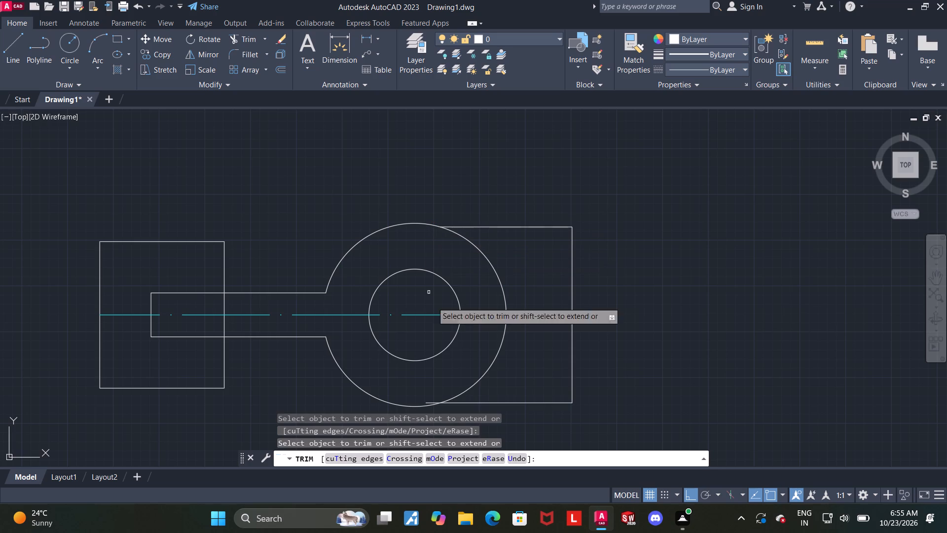
click(428, 402)
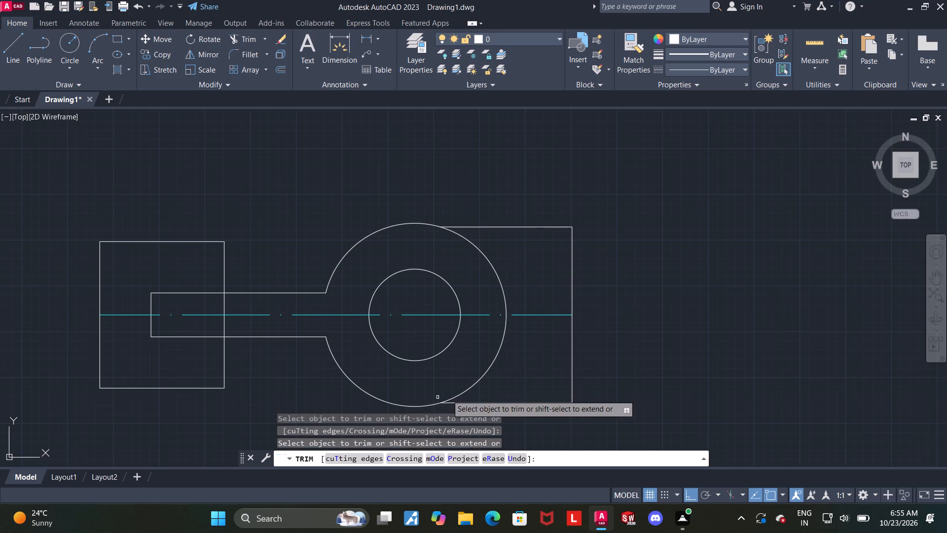
key(Escape)
Draw a circle of radius 40 centred on the existing concentric circles.
scroll(578, 385, down, 1)
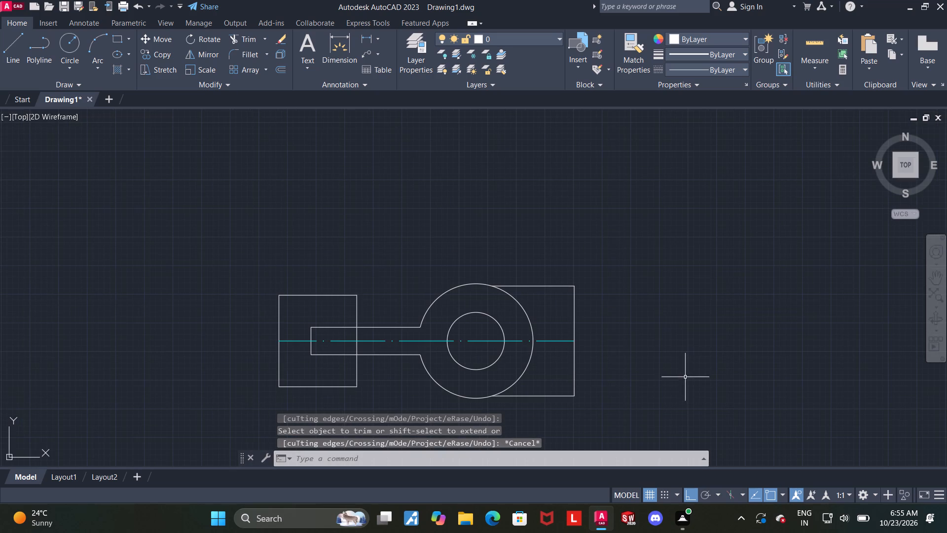
scroll(627, 371, down, 1)
scroll(601, 383, up, 1)
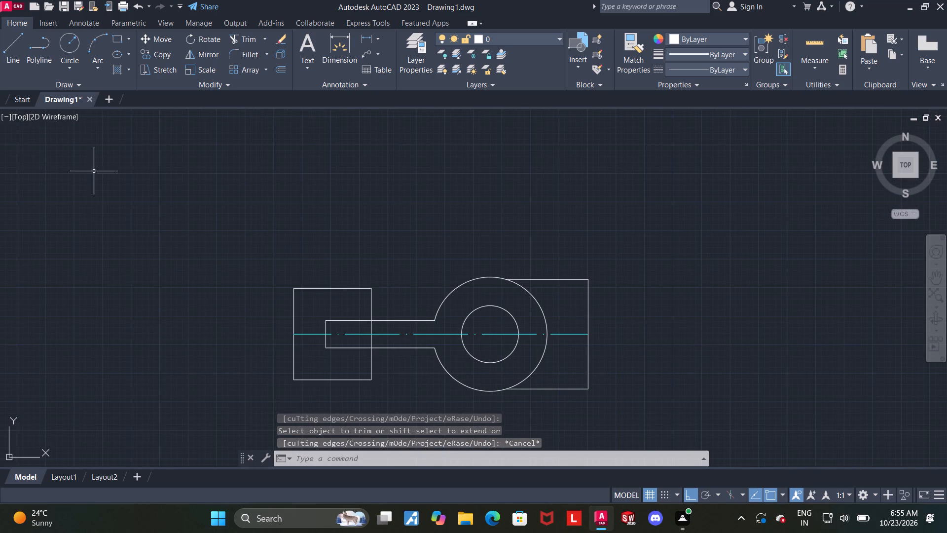
click(69, 48)
scroll(545, 354, up, 2)
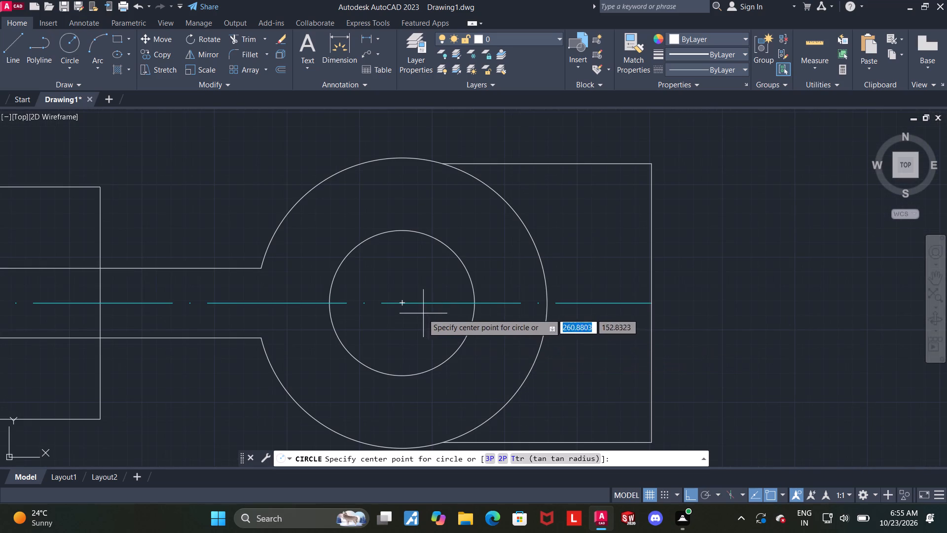
click(399, 302)
scroll(399, 302, down, 2)
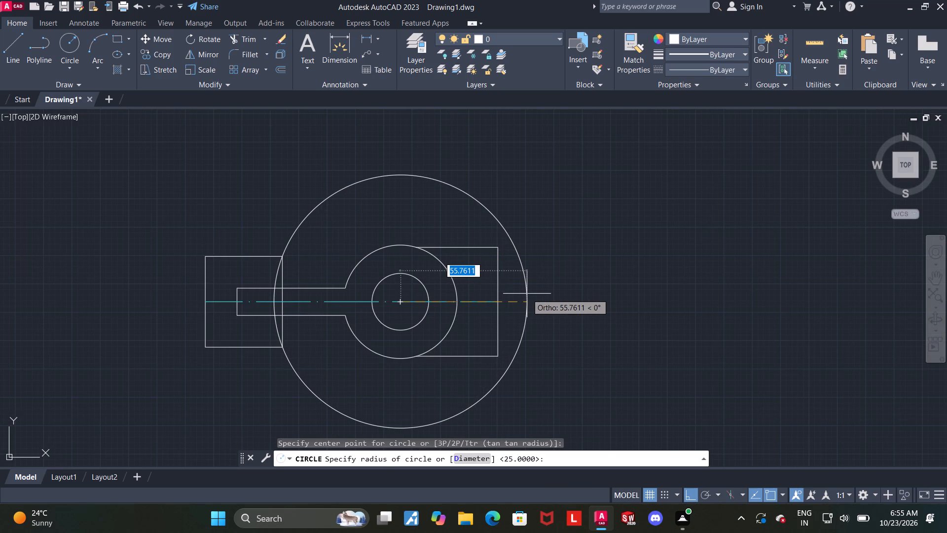
text(40)
key(Return)
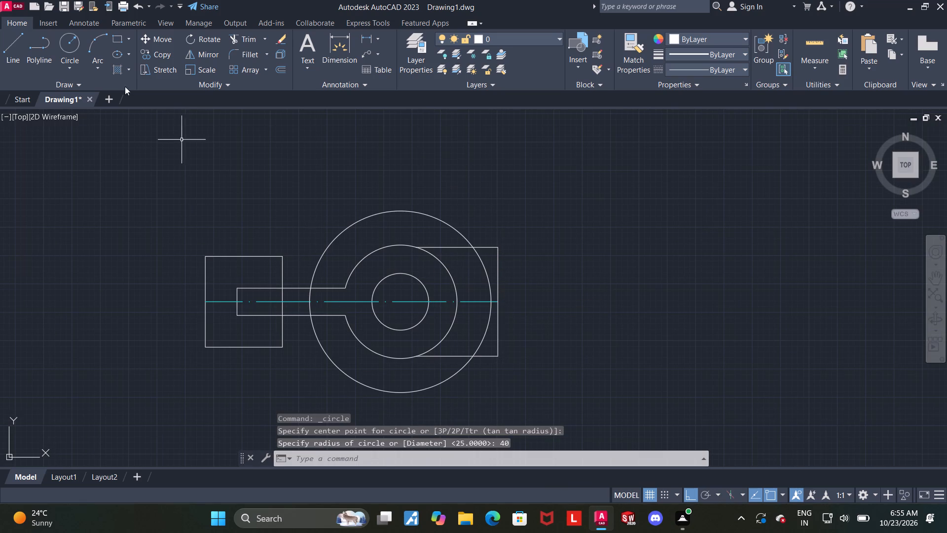
Trim the radius-40 circle on its right side, between the upper and lower horizontal lines.
click(236, 45)
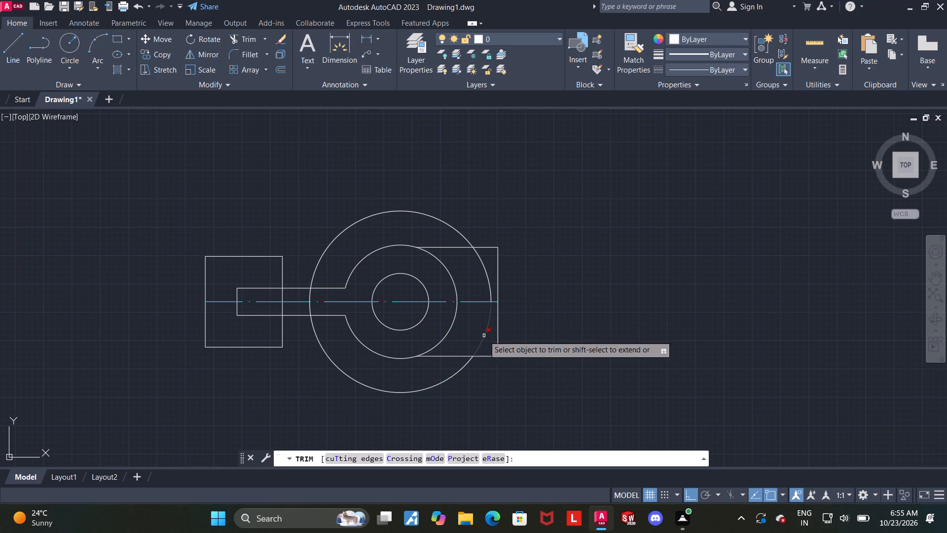
click(484, 336)
click(484, 273)
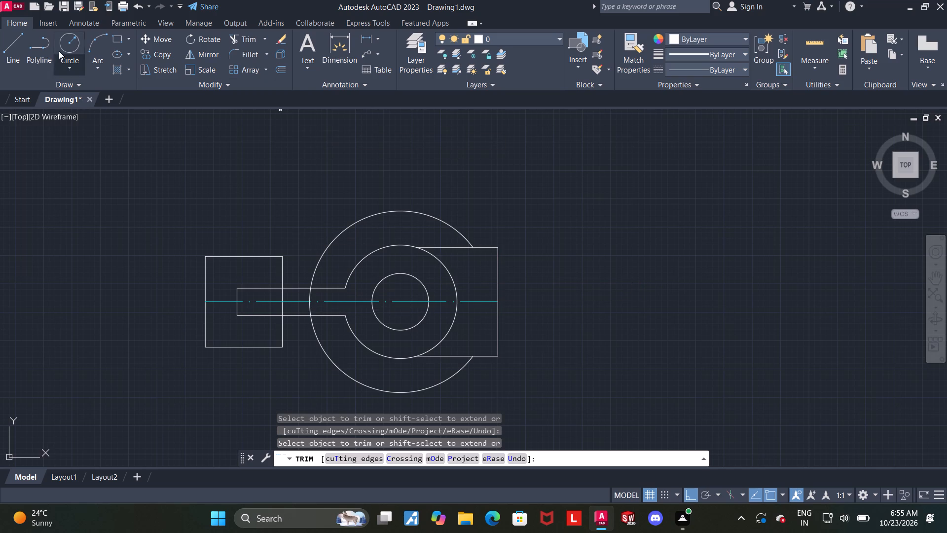
Draw a vertical line about 98.6 units long through the circles' centre, extending beyond the radius-40 circle at both ends.
click(20, 43)
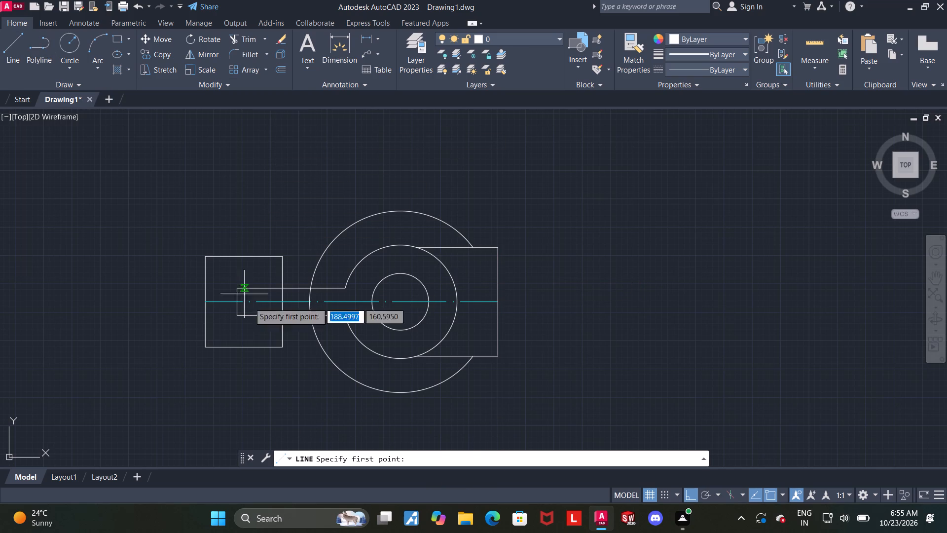
click(399, 408)
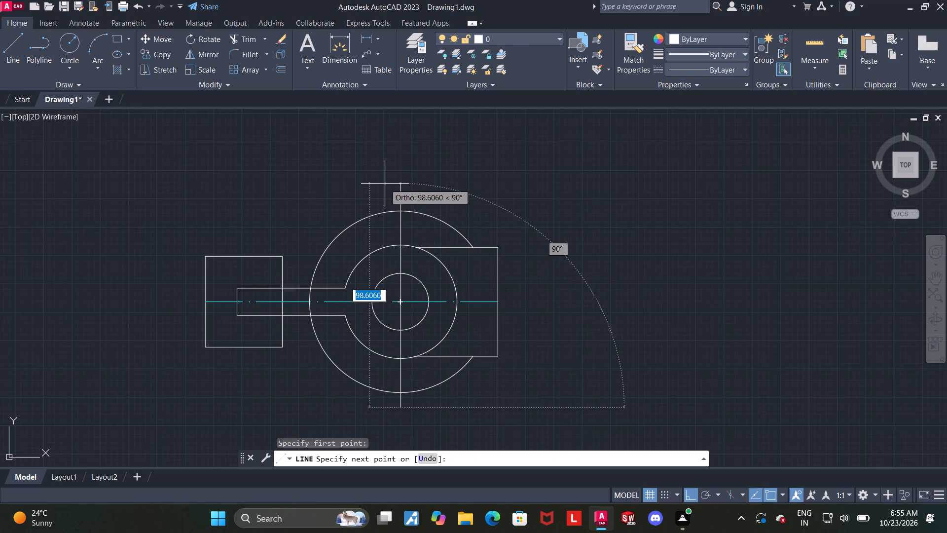
click(385, 184)
key(Escape)
Give the vertical line through the circles a dash-dot centreline linetype and set its colour to cyan.
click(398, 259)
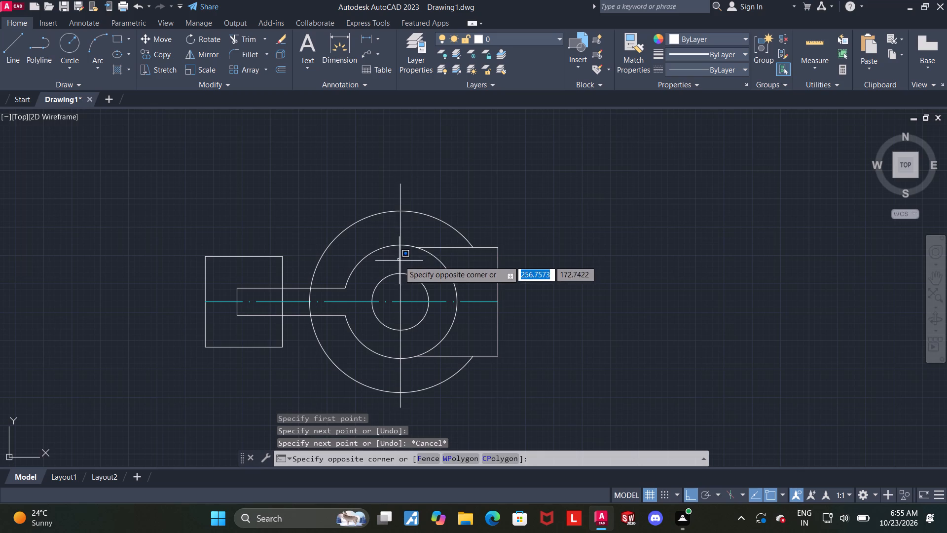
click(400, 261)
click(403, 262)
click(399, 259)
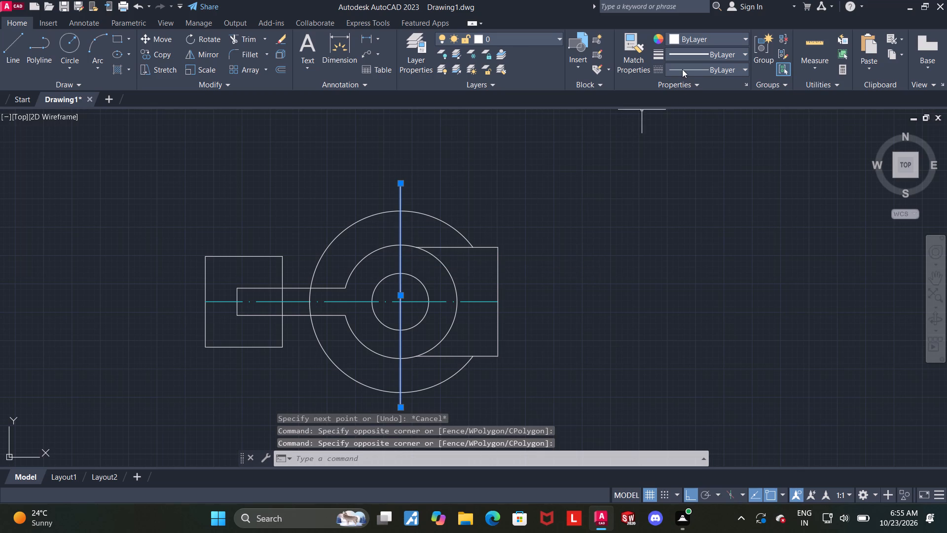
click(682, 69)
click(692, 108)
click(700, 38)
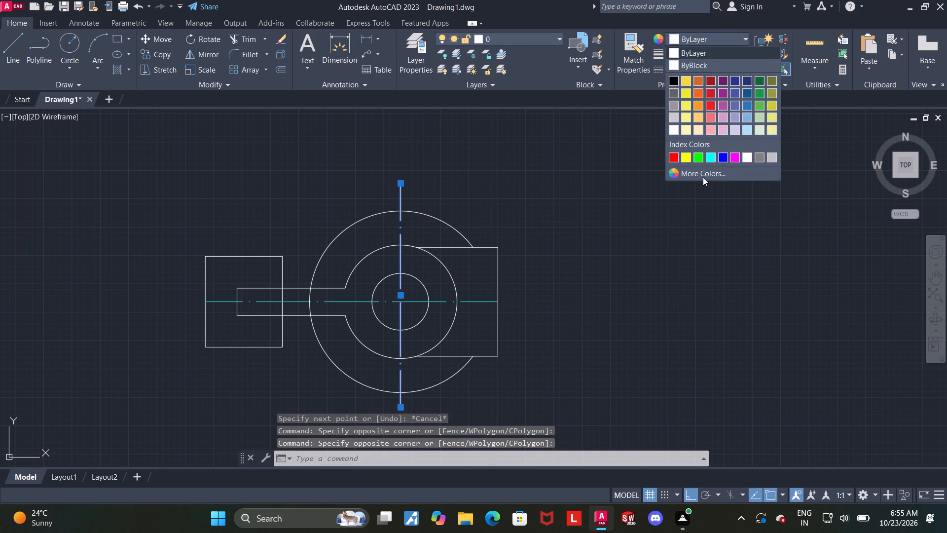
click(707, 163)
key(Escape)
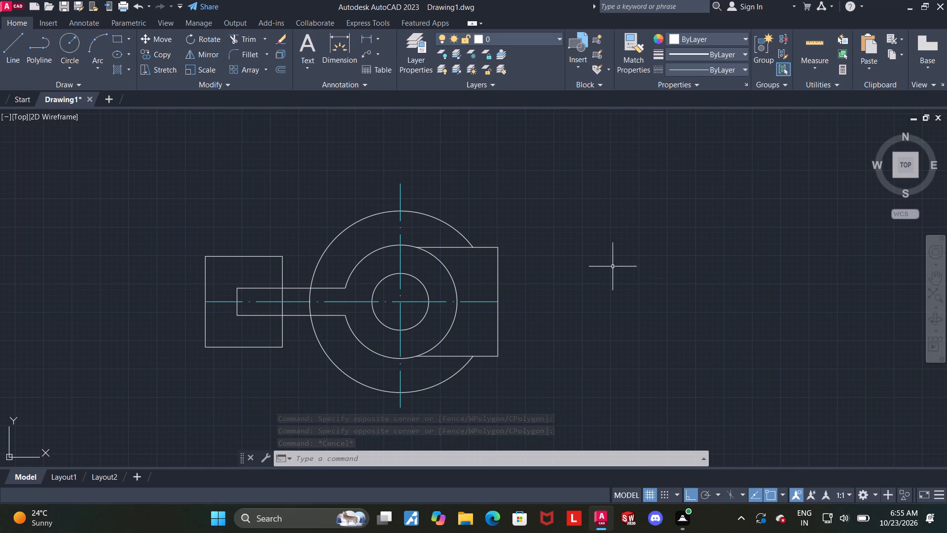
Trim the radius-40 circle left of the vertical centreline, both above and below the arm.
scroll(505, 327, down, 1)
scroll(484, 378, up, 1)
key(Escape)
click(252, 35)
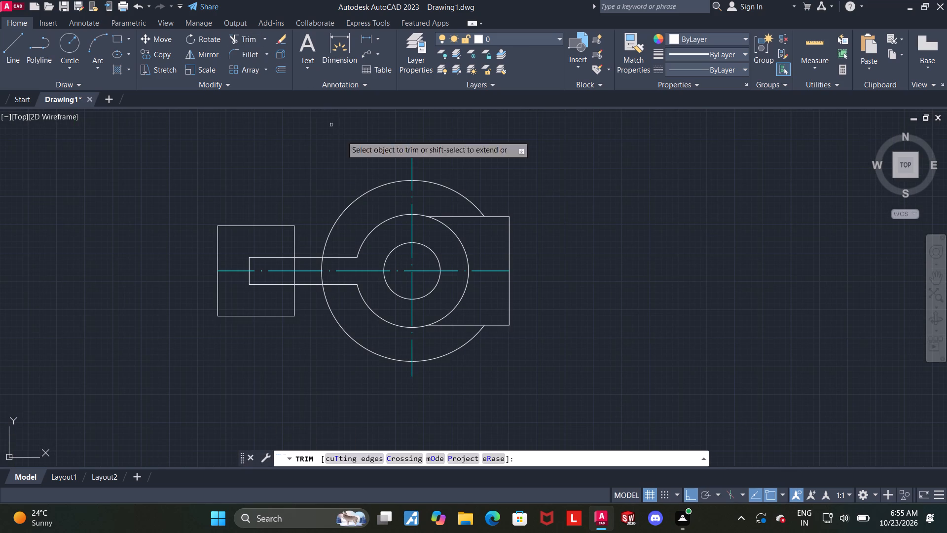
drag(385, 205, 357, 156)
drag(354, 312, 319, 355)
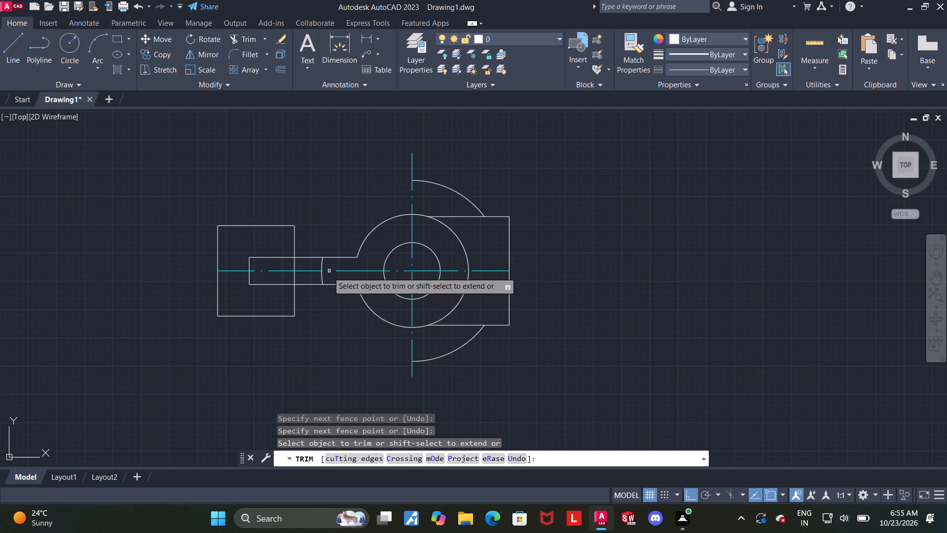
key(Escape)
Delete the leftover piece of the radius-40 arc between the two arm lines.
scroll(321, 278, up, 2)
click(318, 277)
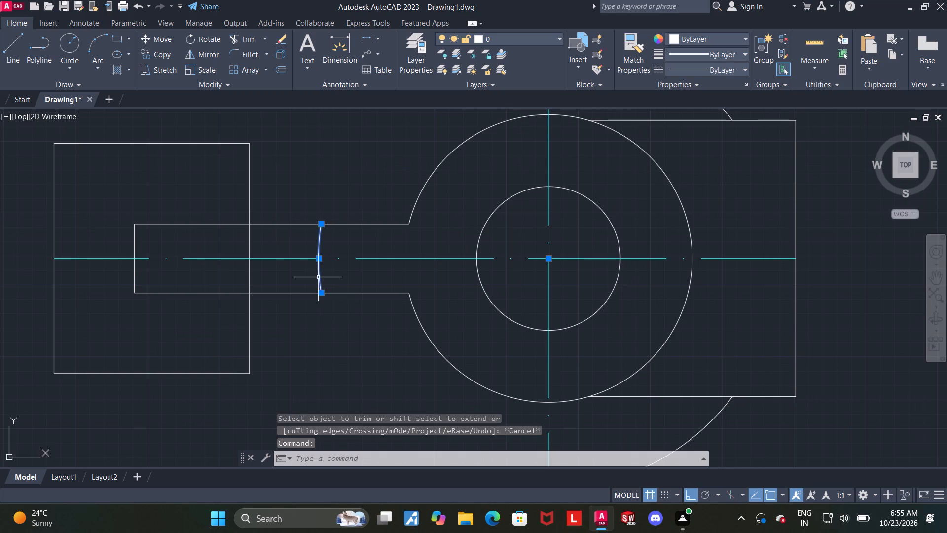
key(Delete)
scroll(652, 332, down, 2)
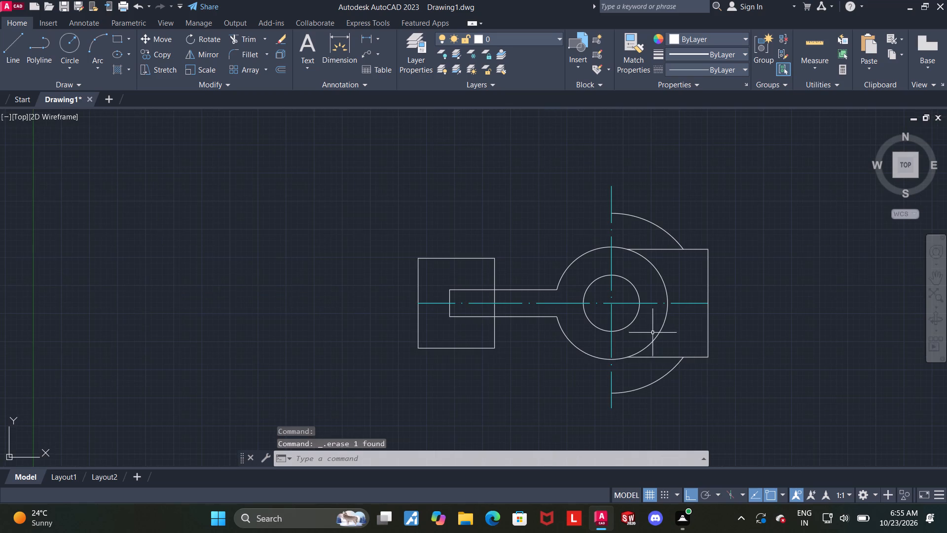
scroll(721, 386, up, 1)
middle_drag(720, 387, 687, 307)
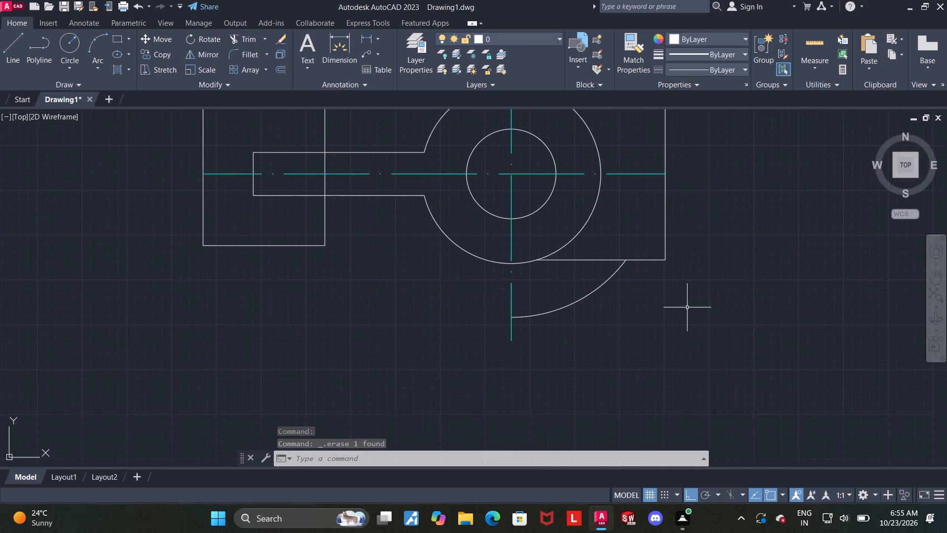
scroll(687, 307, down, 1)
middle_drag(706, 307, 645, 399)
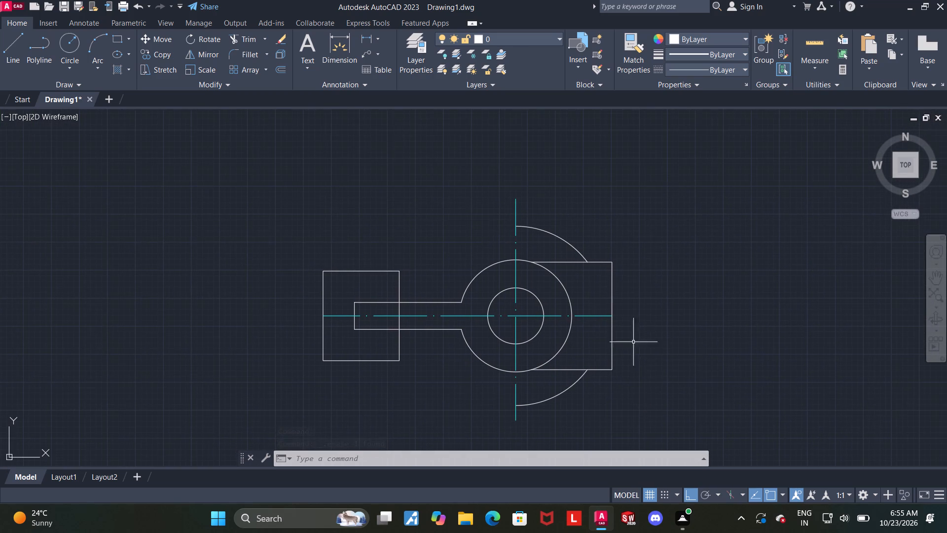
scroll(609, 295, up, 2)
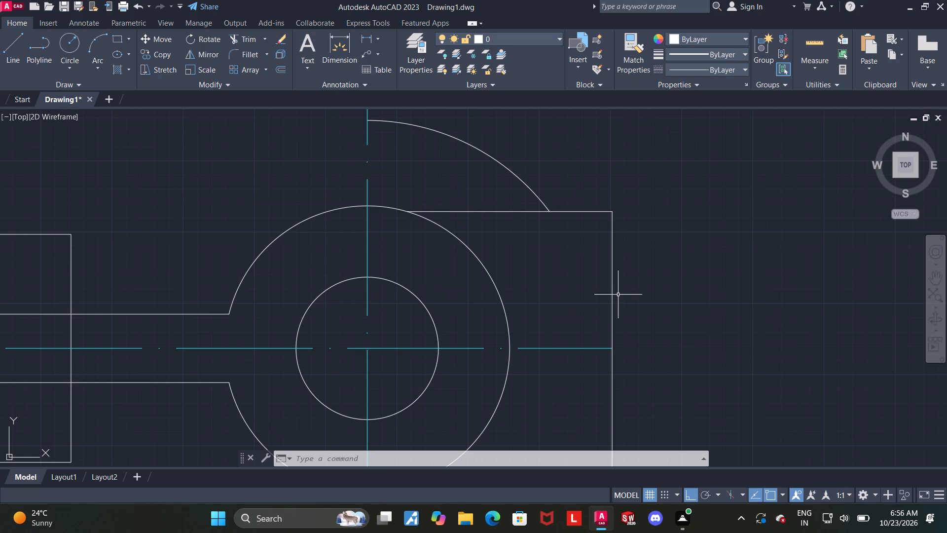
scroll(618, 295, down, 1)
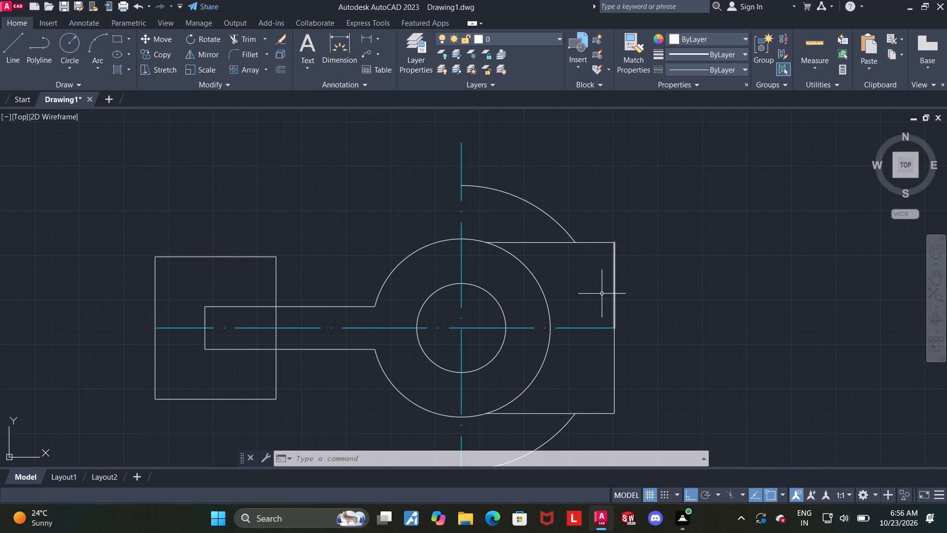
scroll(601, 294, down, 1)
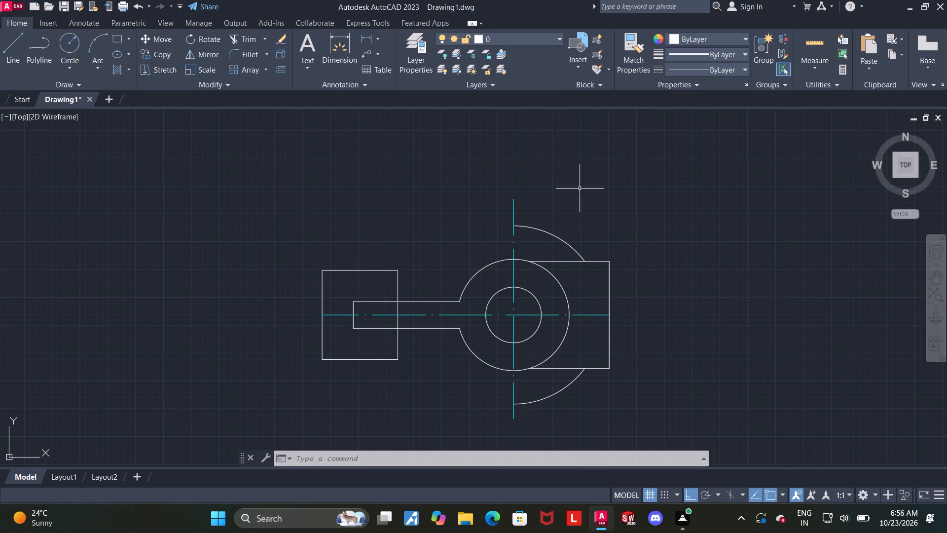
Turn off Ortho mode while starting a line from the rectangle's upper-right corner.
scroll(558, 217, up, 1)
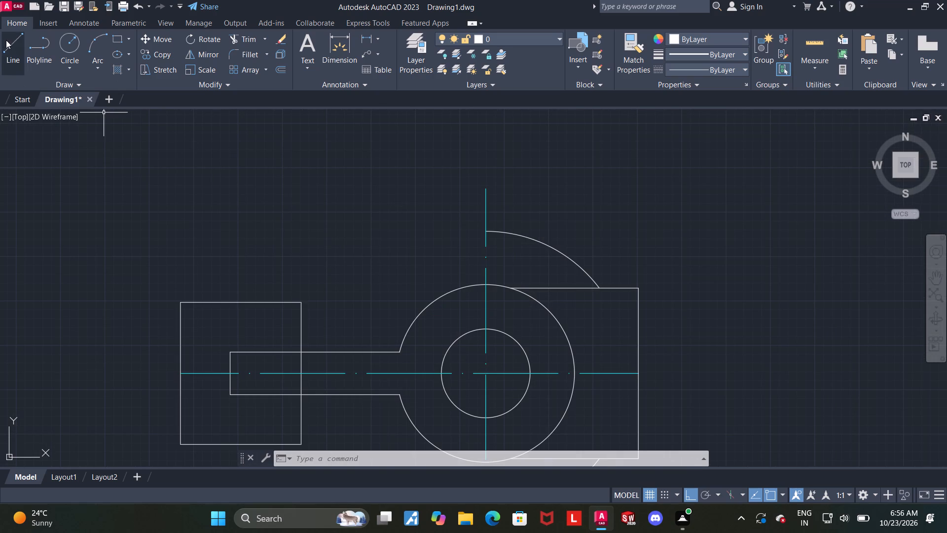
click(7, 41)
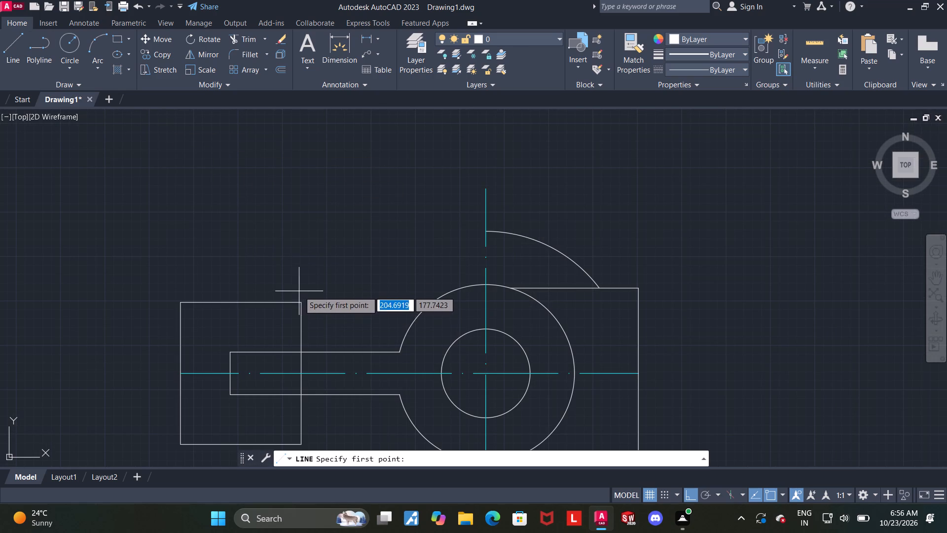
click(298, 301)
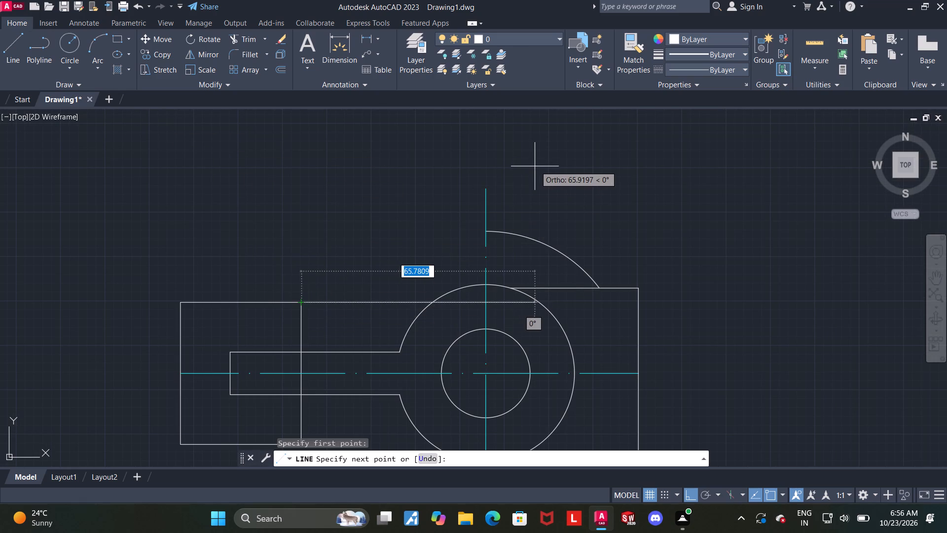
key(F8)
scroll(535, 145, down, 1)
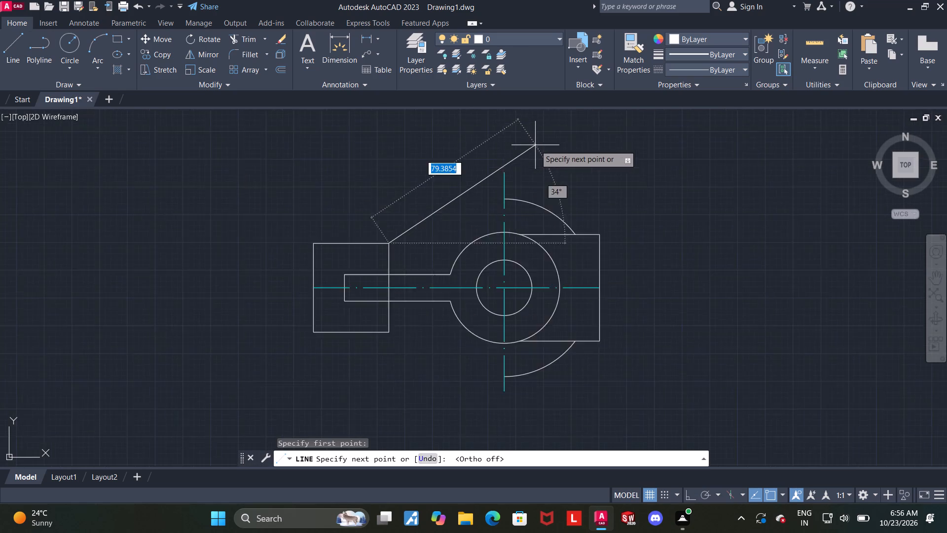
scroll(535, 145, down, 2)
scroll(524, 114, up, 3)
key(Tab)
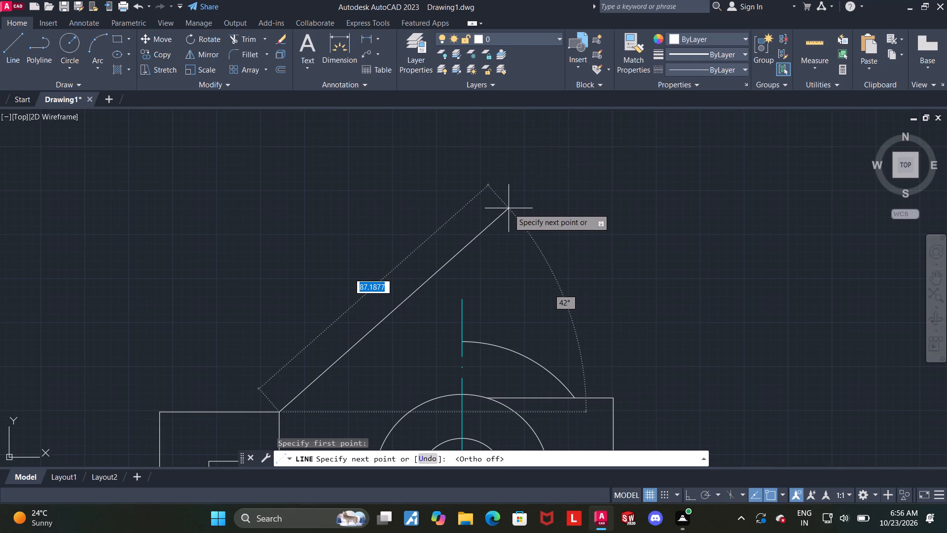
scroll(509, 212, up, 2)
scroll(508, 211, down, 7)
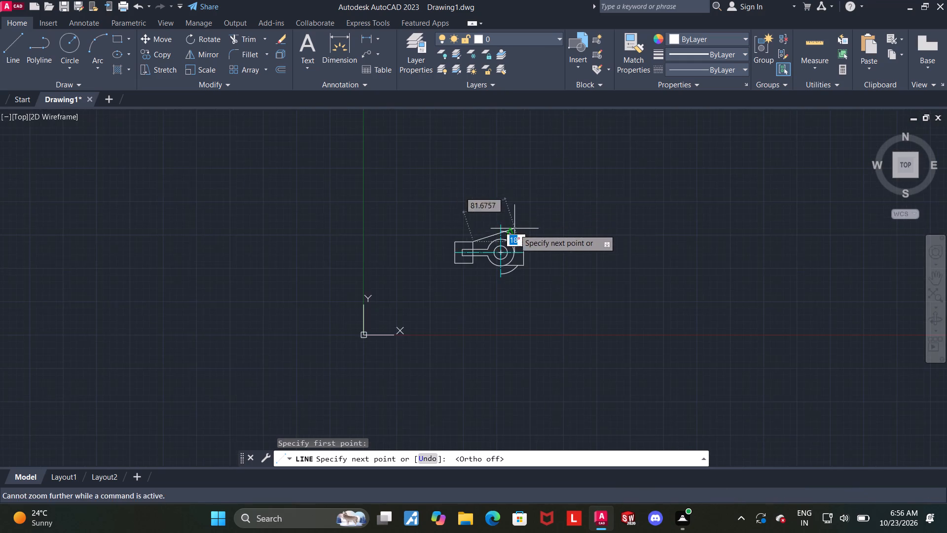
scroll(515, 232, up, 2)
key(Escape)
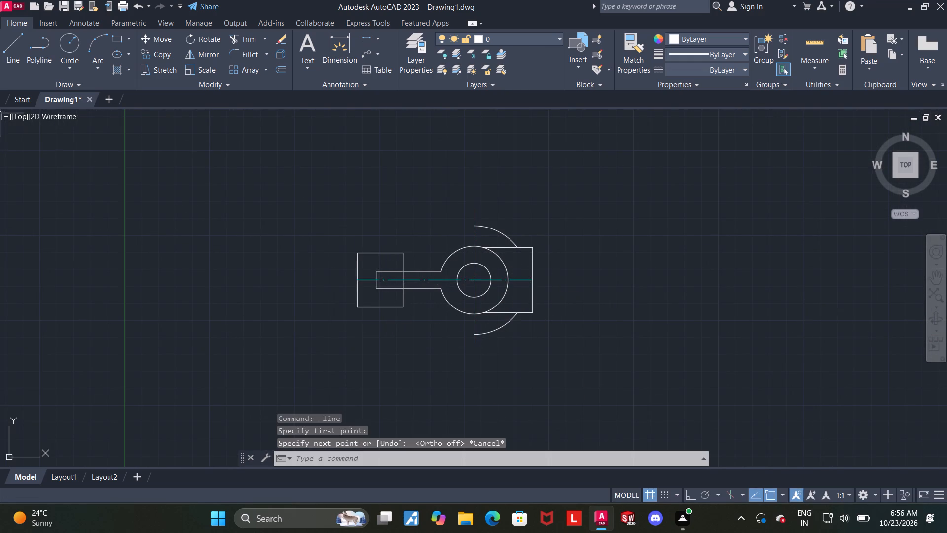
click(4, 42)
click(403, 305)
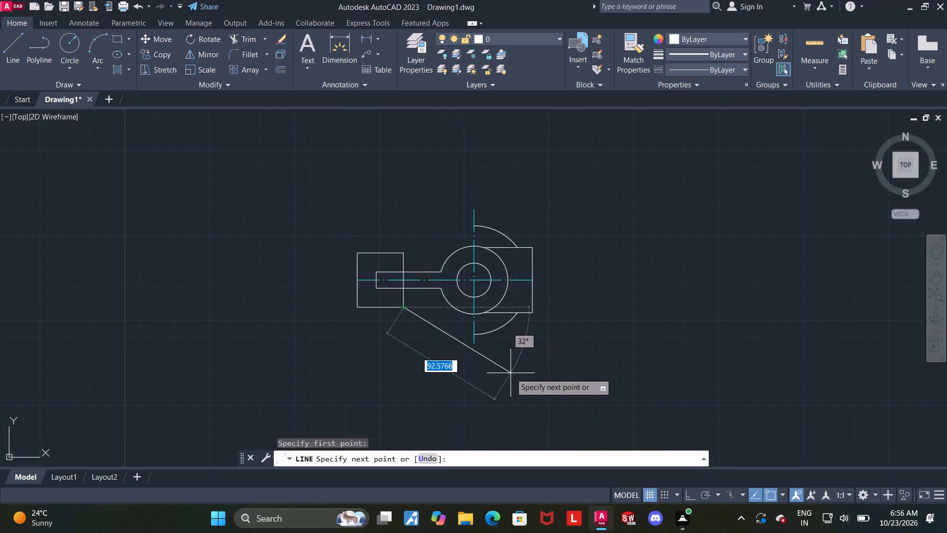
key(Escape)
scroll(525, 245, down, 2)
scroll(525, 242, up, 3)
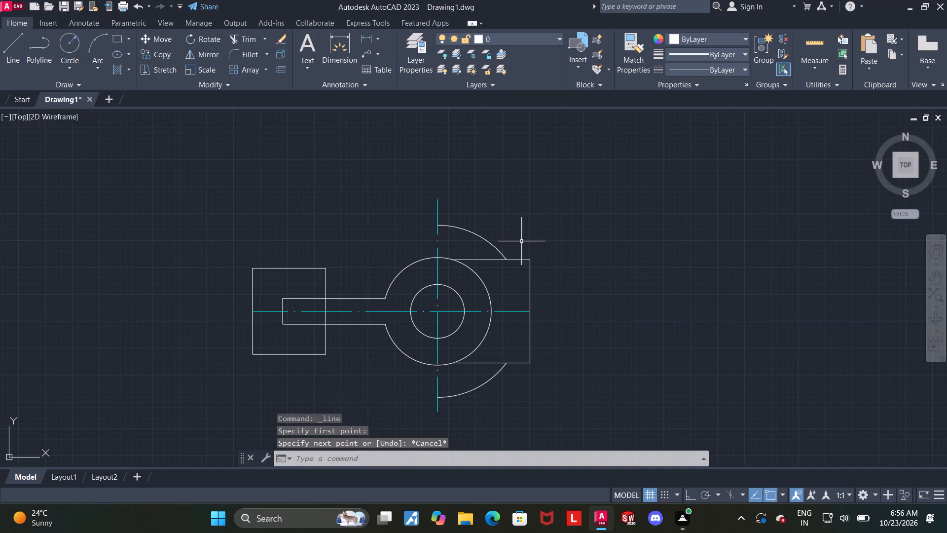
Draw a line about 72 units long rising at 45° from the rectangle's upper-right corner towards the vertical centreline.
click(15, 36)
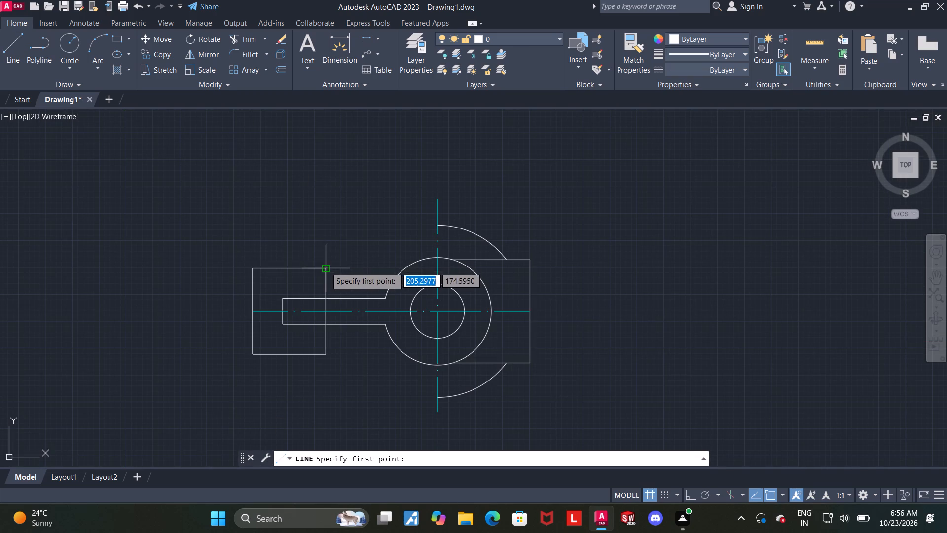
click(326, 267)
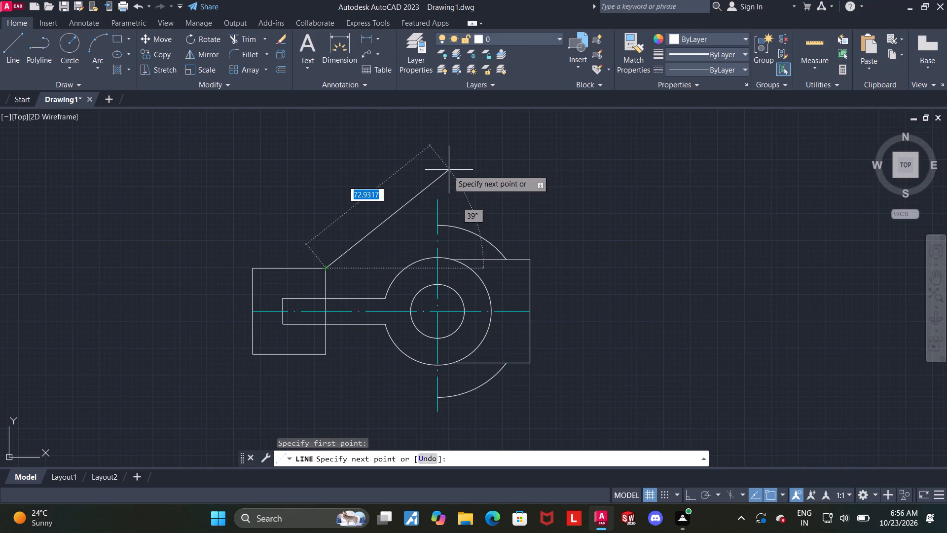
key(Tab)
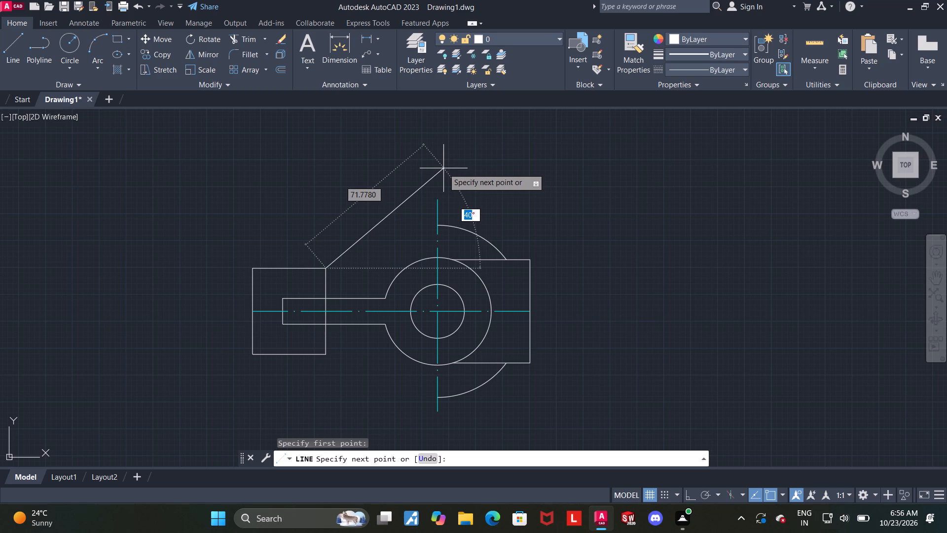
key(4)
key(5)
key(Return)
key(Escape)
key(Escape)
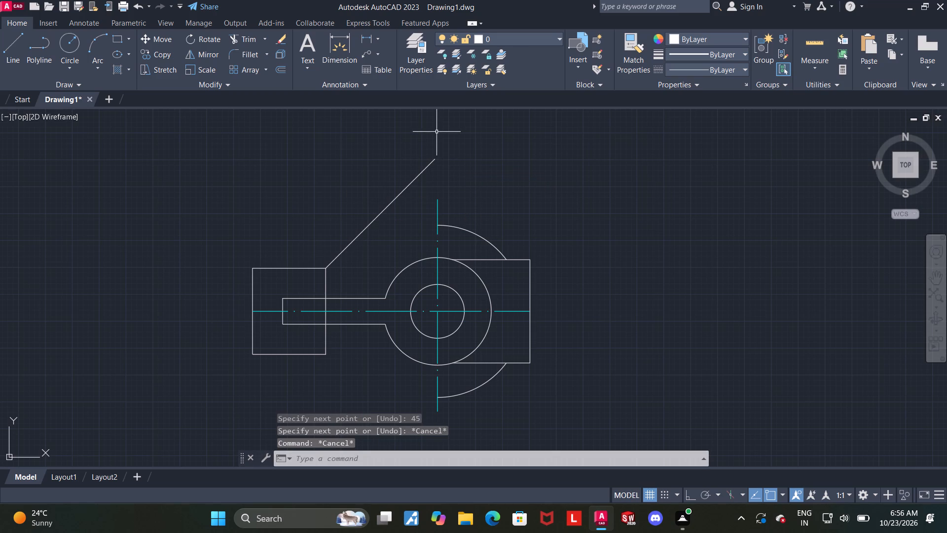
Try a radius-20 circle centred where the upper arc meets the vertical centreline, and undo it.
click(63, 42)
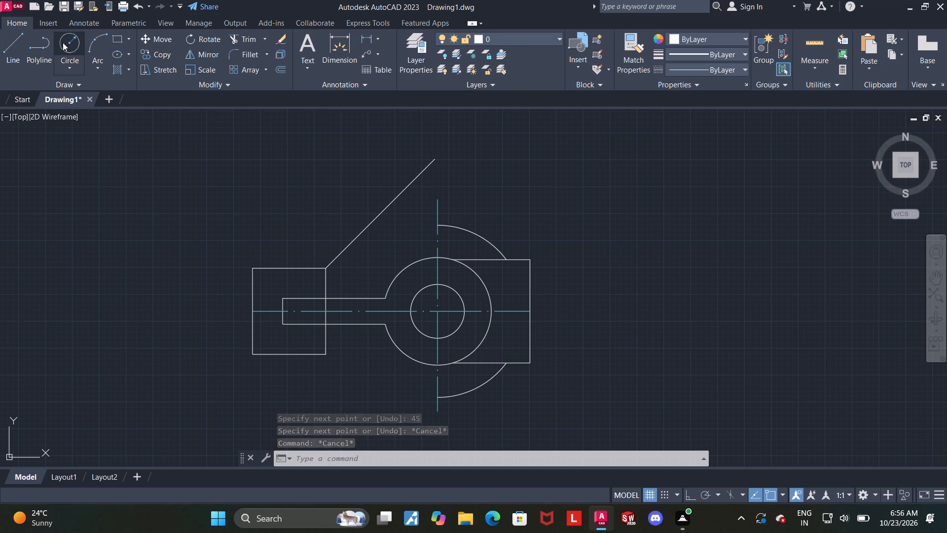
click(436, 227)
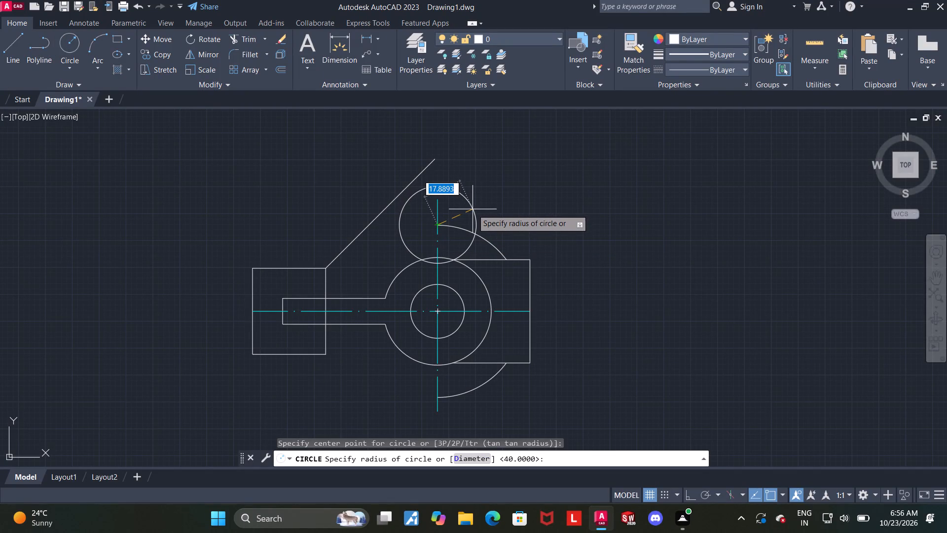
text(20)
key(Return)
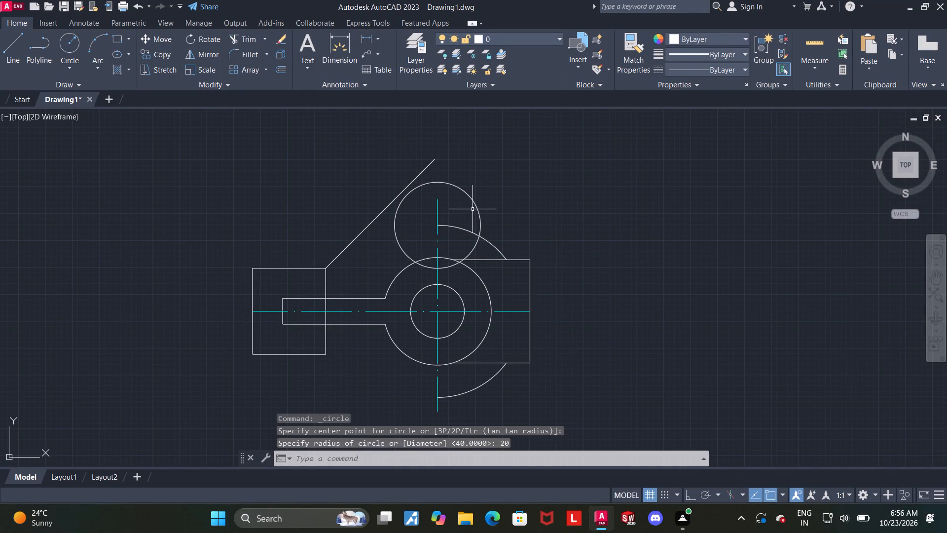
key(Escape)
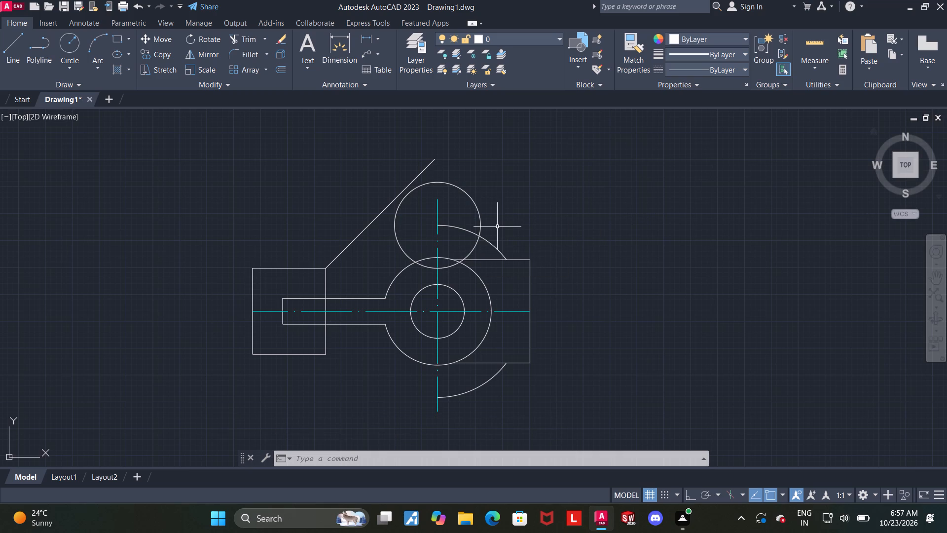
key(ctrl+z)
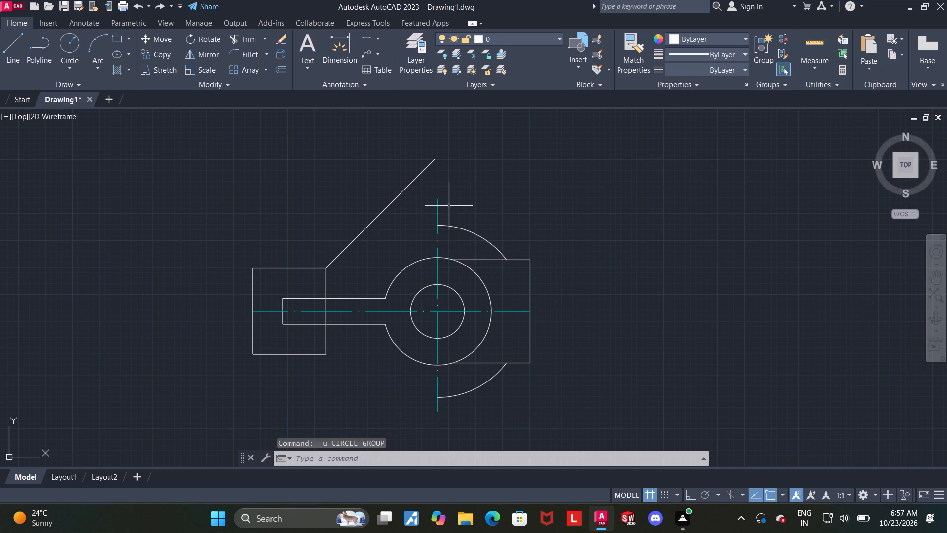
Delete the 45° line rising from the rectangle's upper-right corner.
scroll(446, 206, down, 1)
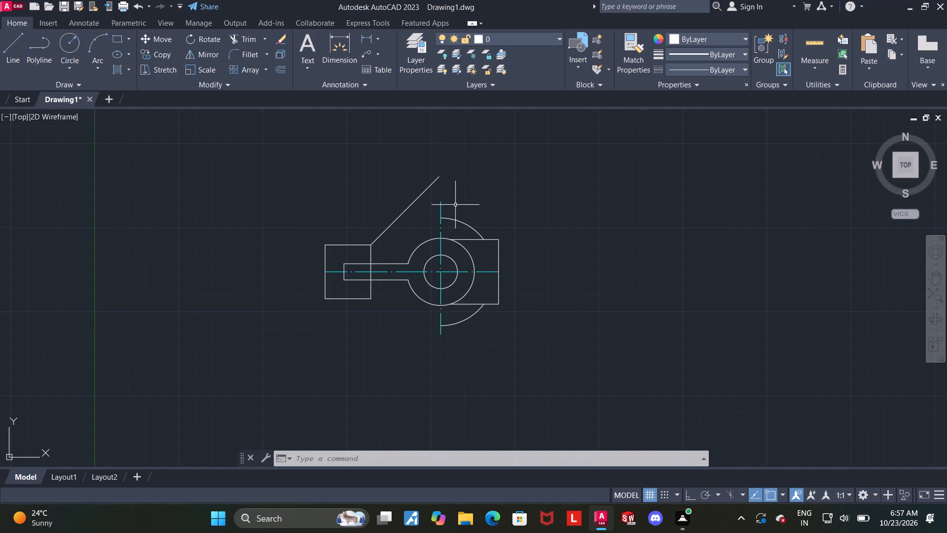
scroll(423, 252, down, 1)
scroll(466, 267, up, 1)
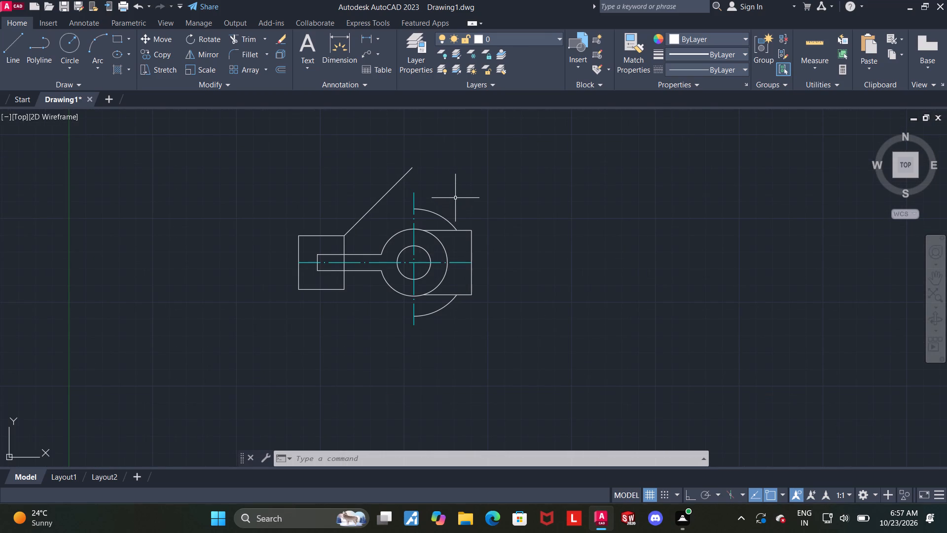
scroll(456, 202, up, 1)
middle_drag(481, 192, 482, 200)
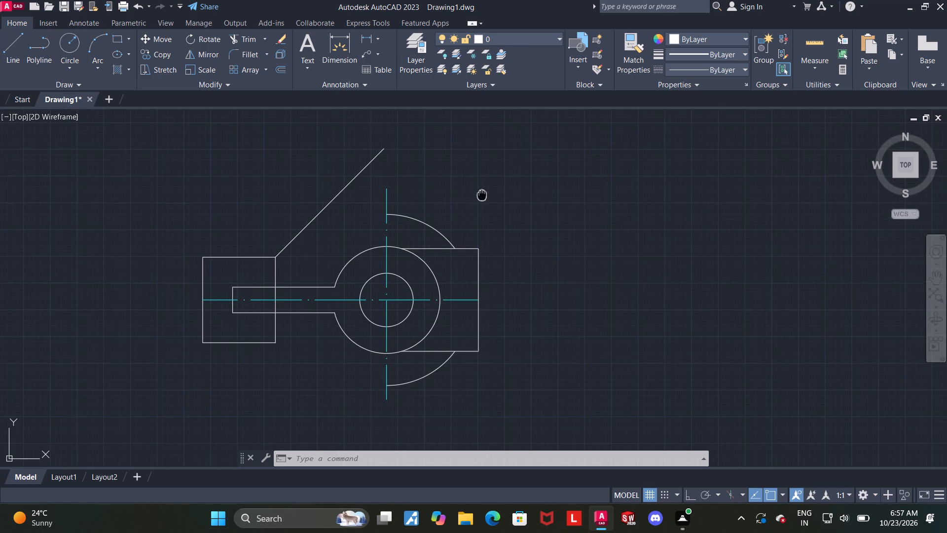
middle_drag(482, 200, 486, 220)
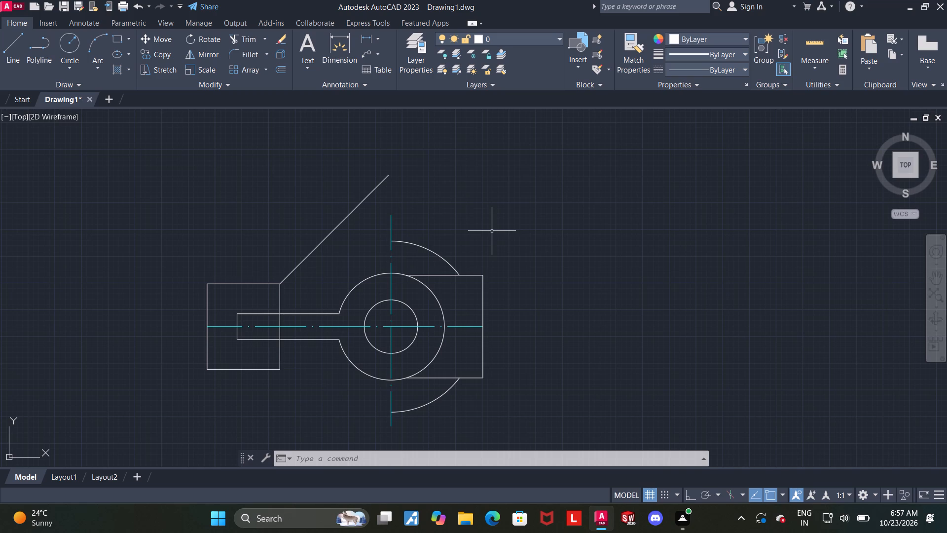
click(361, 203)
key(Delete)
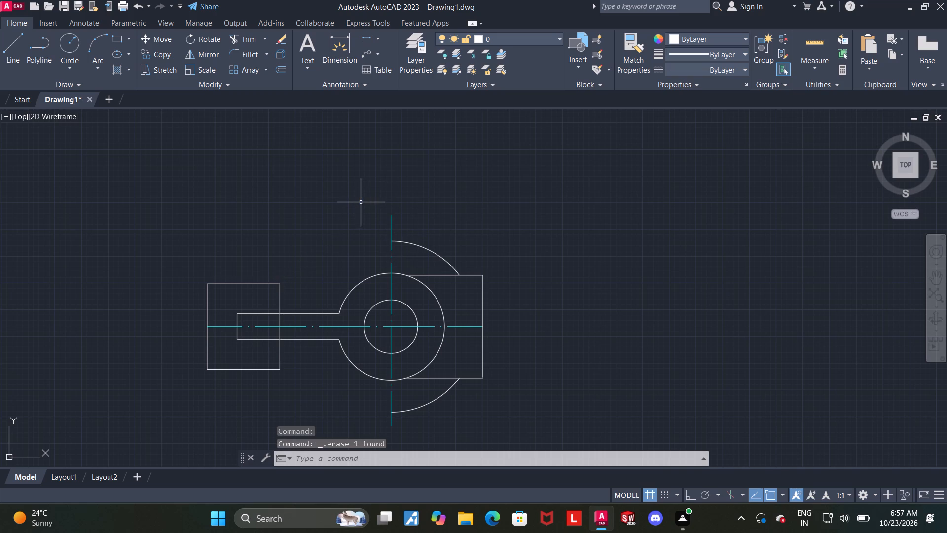
Draw a line about 102 units long rising at 45° from the rectangle's upper-right corner, passing beyond the vertical centreline.
click(7, 47)
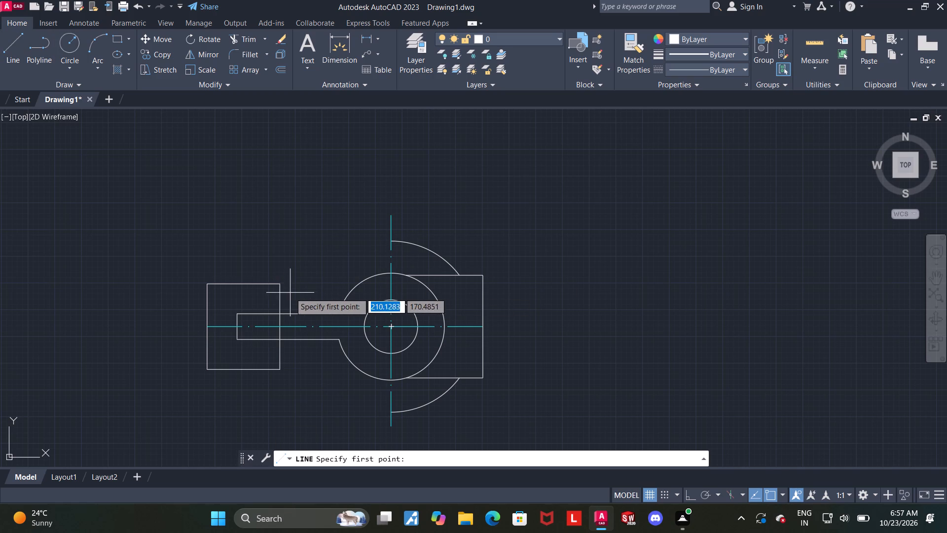
click(279, 284)
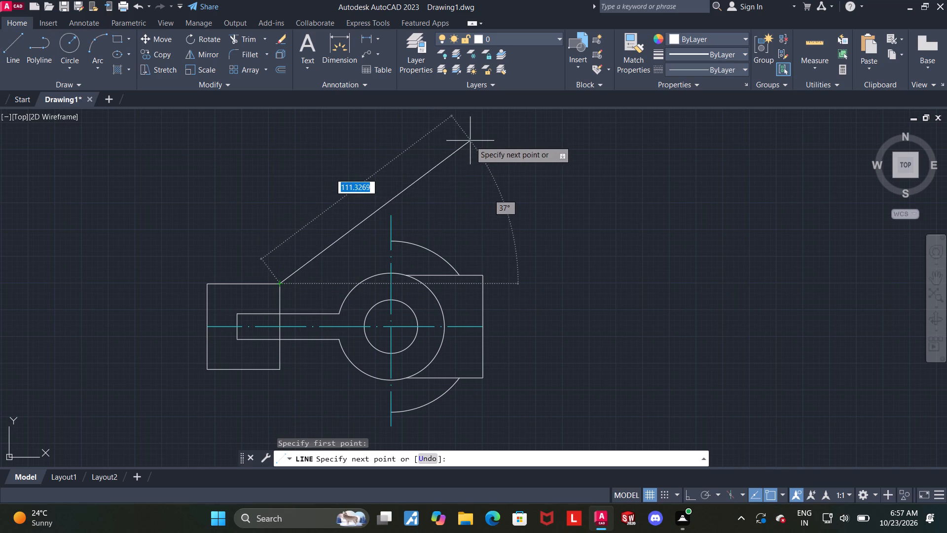
key(Tab)
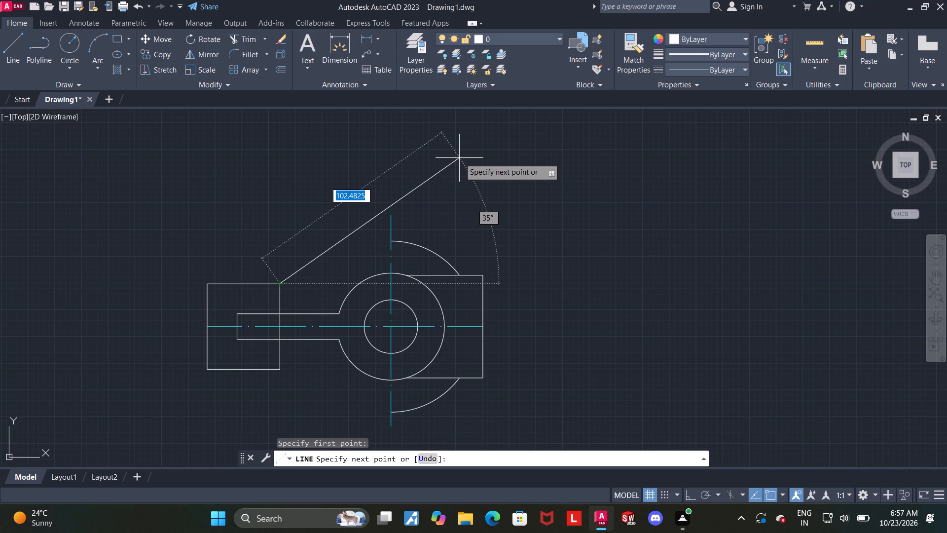
text(45)
key(Return)
key(Escape)
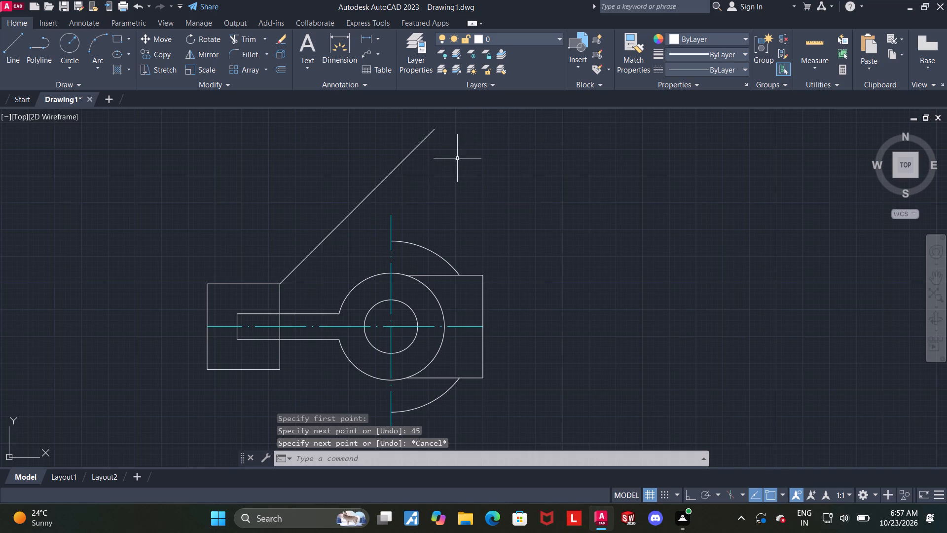
Draw a line descending at 45° from the rectangle's lower-right corner, passing beyond the vertical centreline.
scroll(431, 197, down, 3)
scroll(433, 275, up, 2)
scroll(444, 178, down, 2)
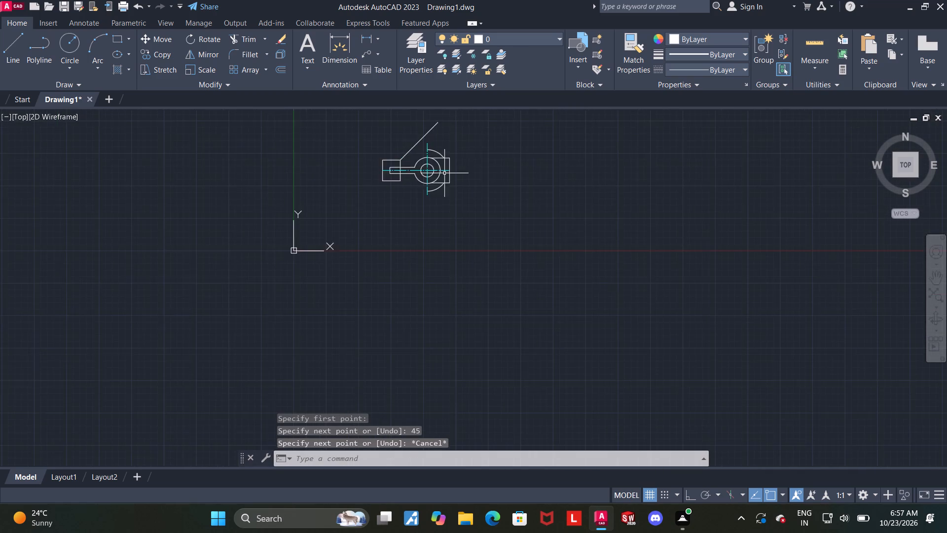
scroll(454, 148, up, 3)
scroll(287, 332, up, 1)
click(9, 46)
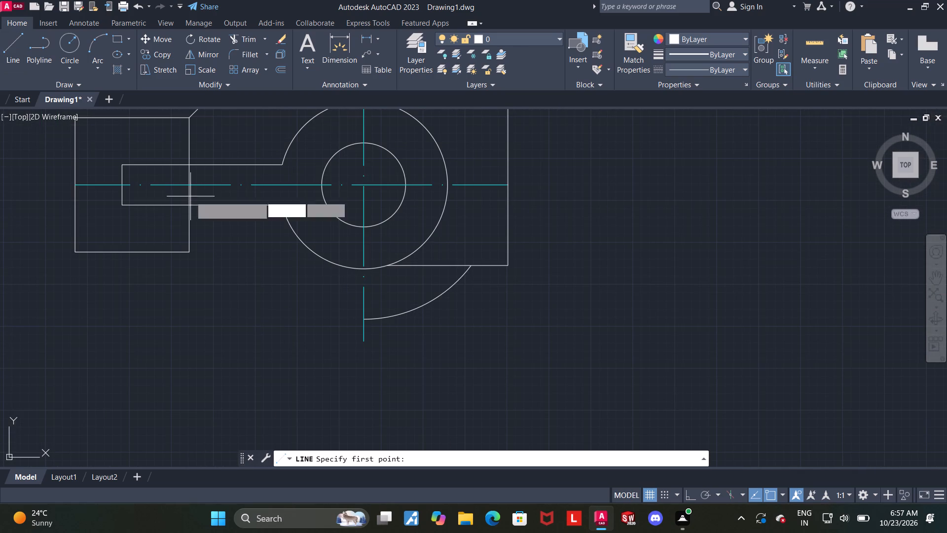
click(190, 251)
scroll(496, 370, down, 3)
scroll(493, 404, up, 2)
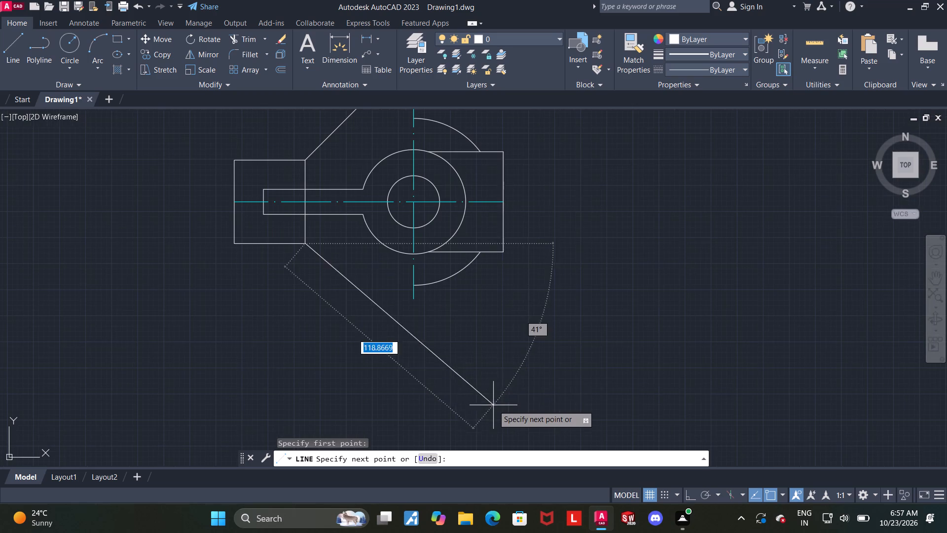
key(Tab)
text(45)
key(Return)
key(Escape)
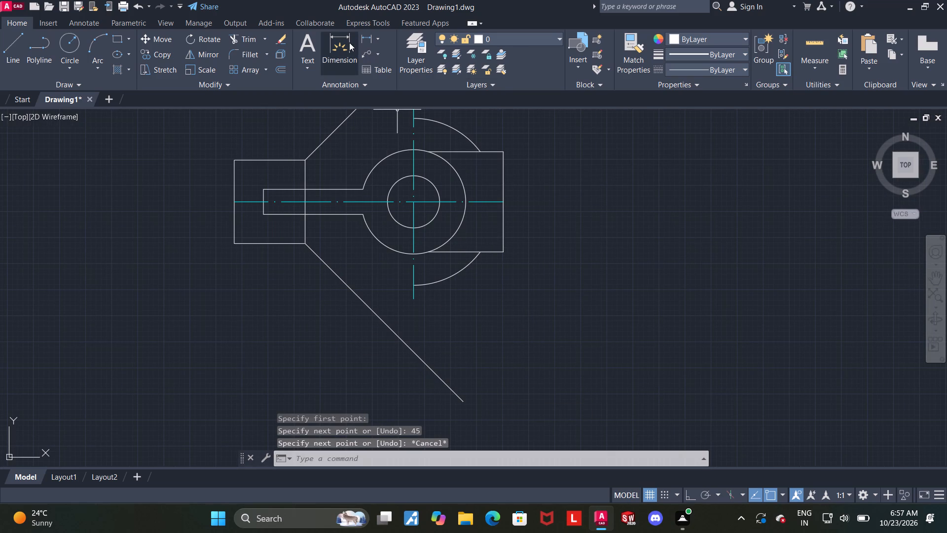
Dimension the angle between the rectangle's right side and the lower sloping line.
click(349, 44)
scroll(358, 242, up, 2)
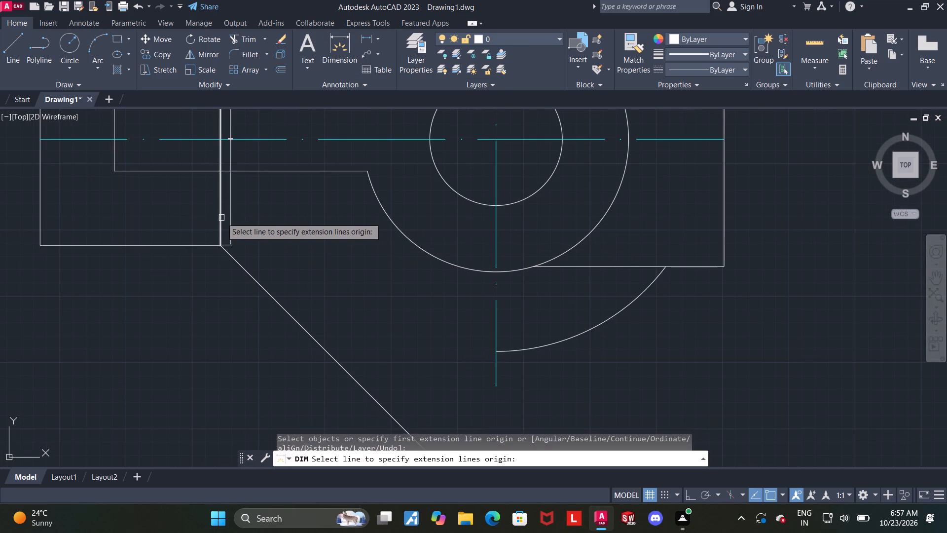
click(221, 218)
click(249, 279)
click(266, 268)
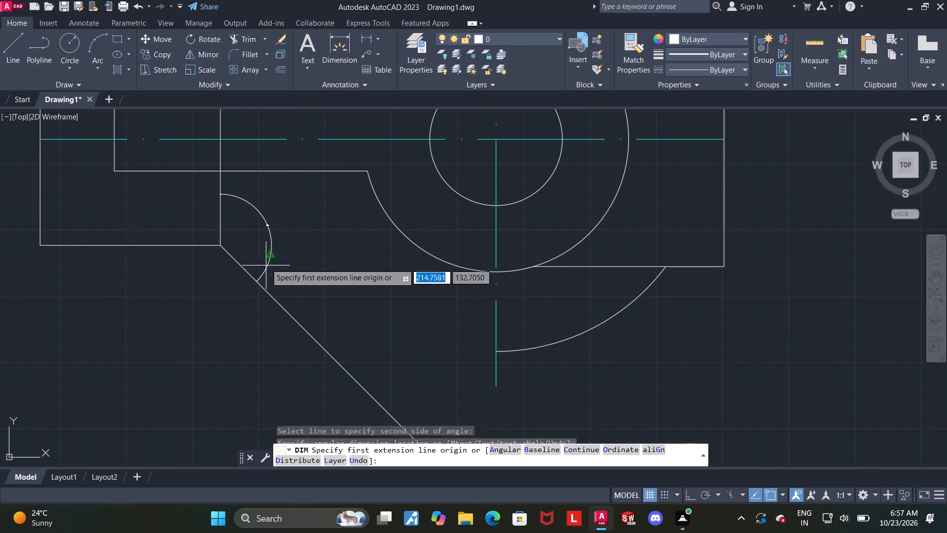
Undo the angular dimension between the rectangle's right side and the lower sloping line.
scroll(264, 239, up, 5)
scroll(268, 190, down, 2)
scroll(255, 145, up, 2)
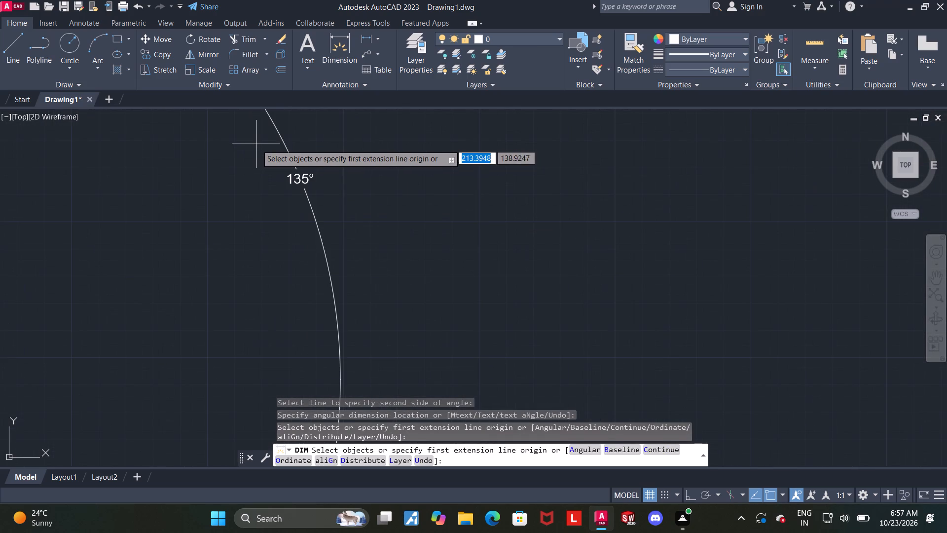
scroll(256, 147, down, 5)
key(Escape)
key(ctrl+z)
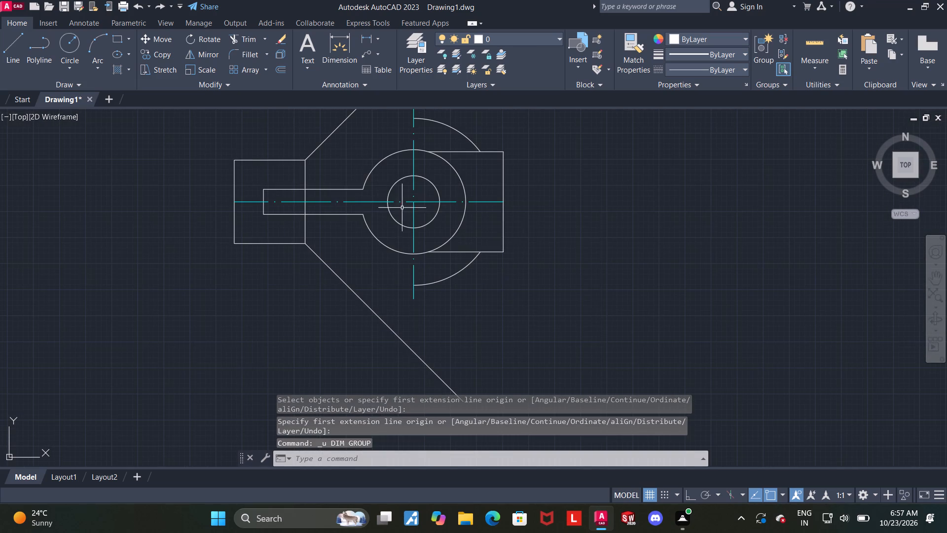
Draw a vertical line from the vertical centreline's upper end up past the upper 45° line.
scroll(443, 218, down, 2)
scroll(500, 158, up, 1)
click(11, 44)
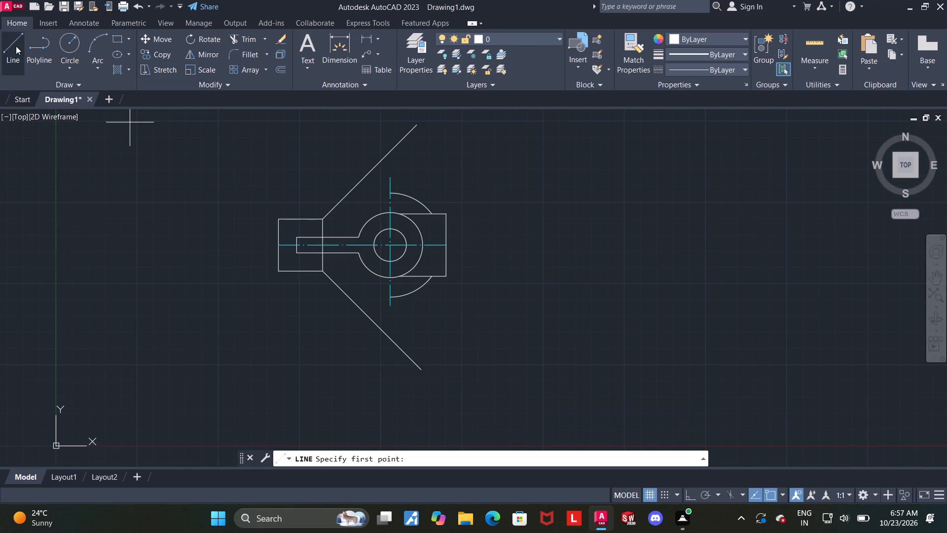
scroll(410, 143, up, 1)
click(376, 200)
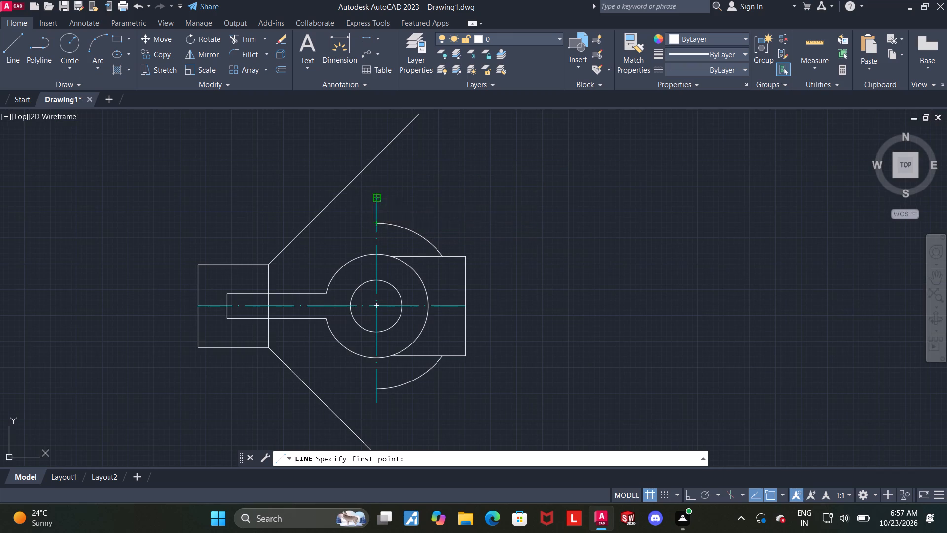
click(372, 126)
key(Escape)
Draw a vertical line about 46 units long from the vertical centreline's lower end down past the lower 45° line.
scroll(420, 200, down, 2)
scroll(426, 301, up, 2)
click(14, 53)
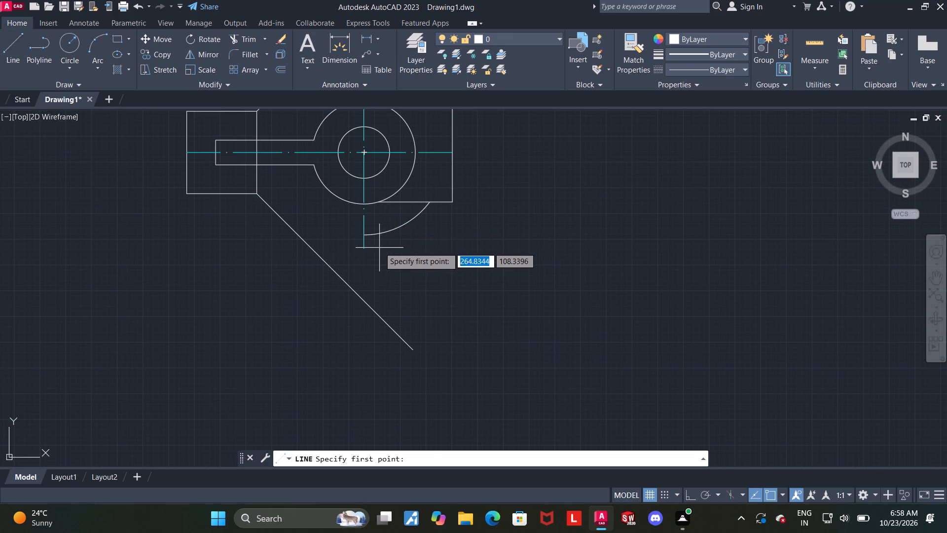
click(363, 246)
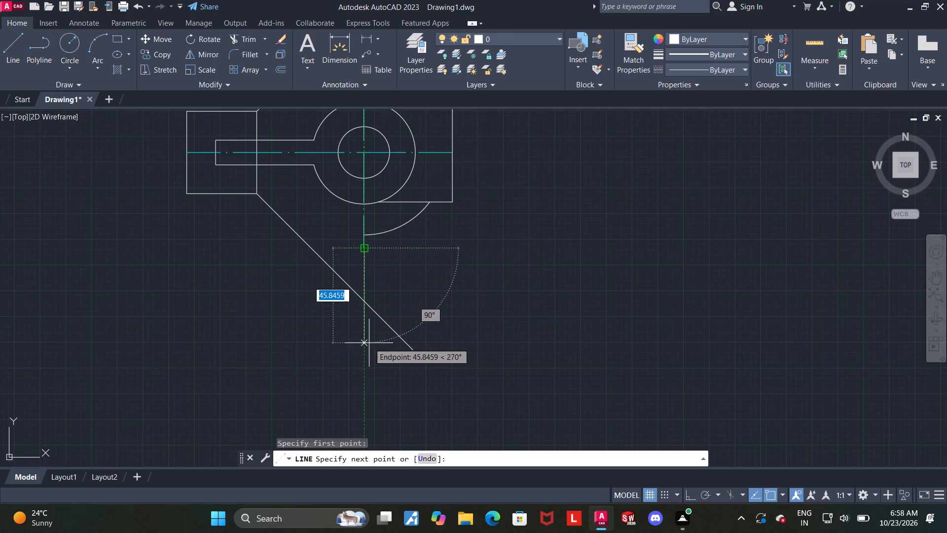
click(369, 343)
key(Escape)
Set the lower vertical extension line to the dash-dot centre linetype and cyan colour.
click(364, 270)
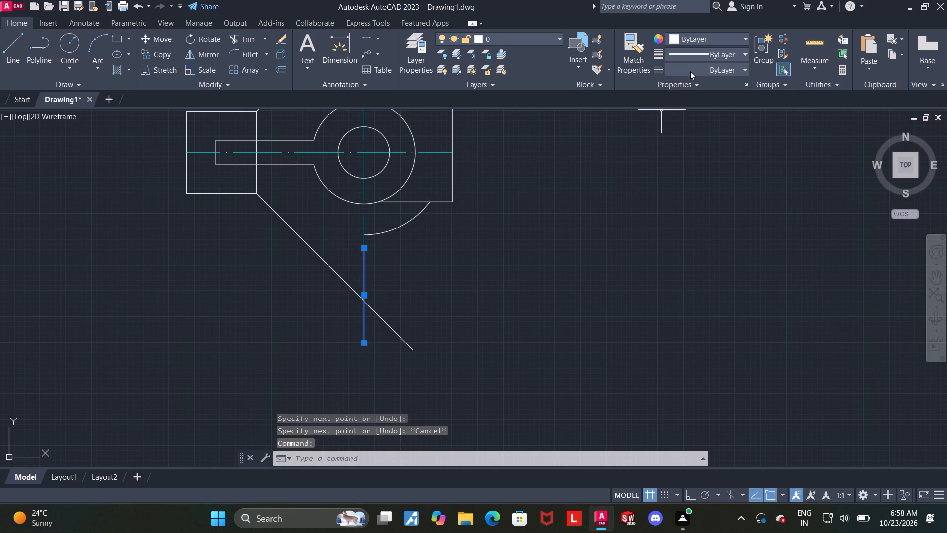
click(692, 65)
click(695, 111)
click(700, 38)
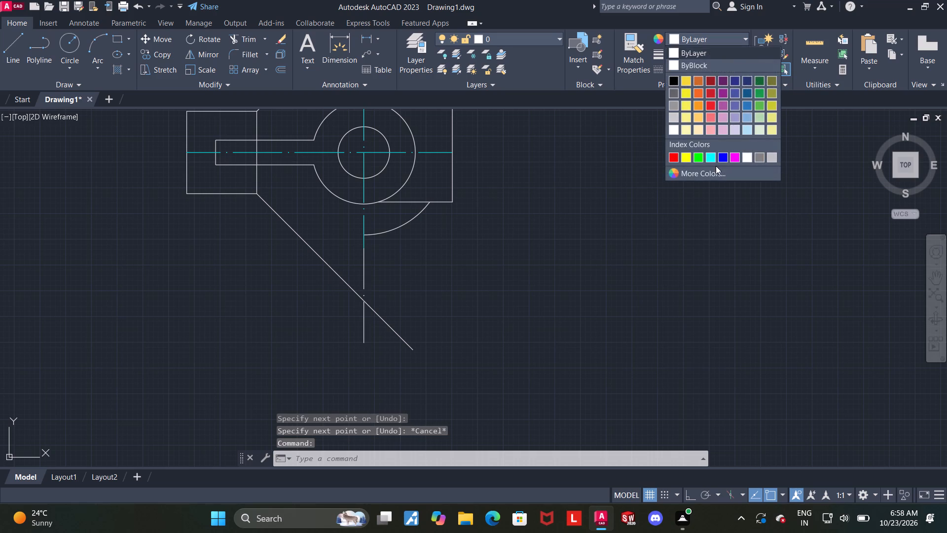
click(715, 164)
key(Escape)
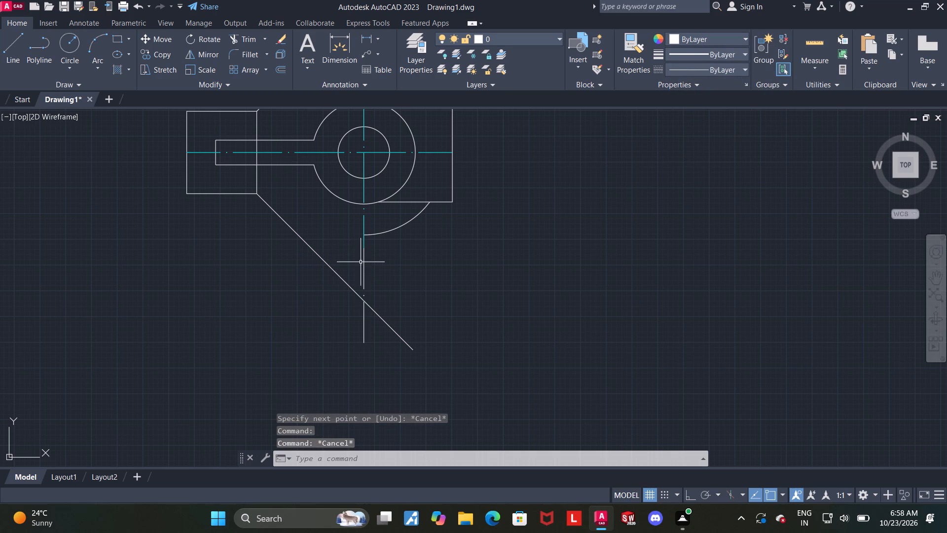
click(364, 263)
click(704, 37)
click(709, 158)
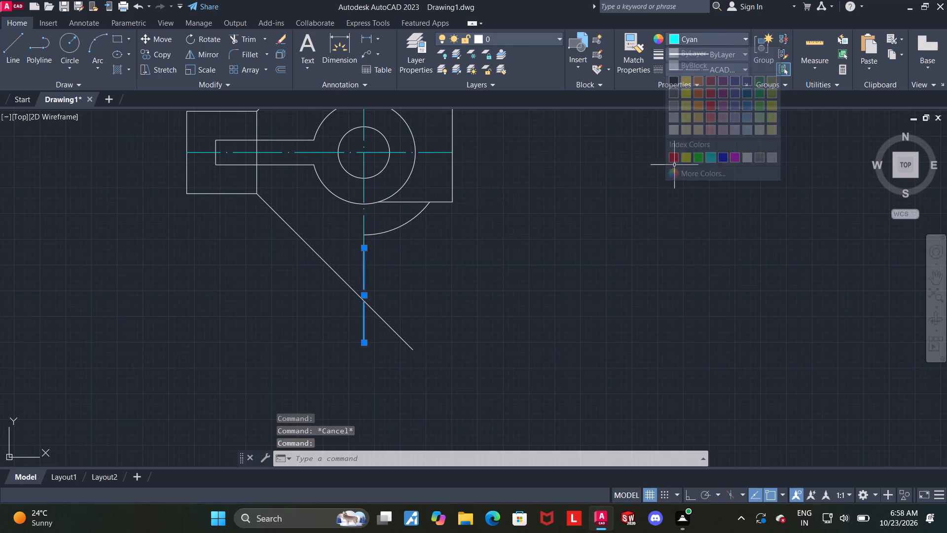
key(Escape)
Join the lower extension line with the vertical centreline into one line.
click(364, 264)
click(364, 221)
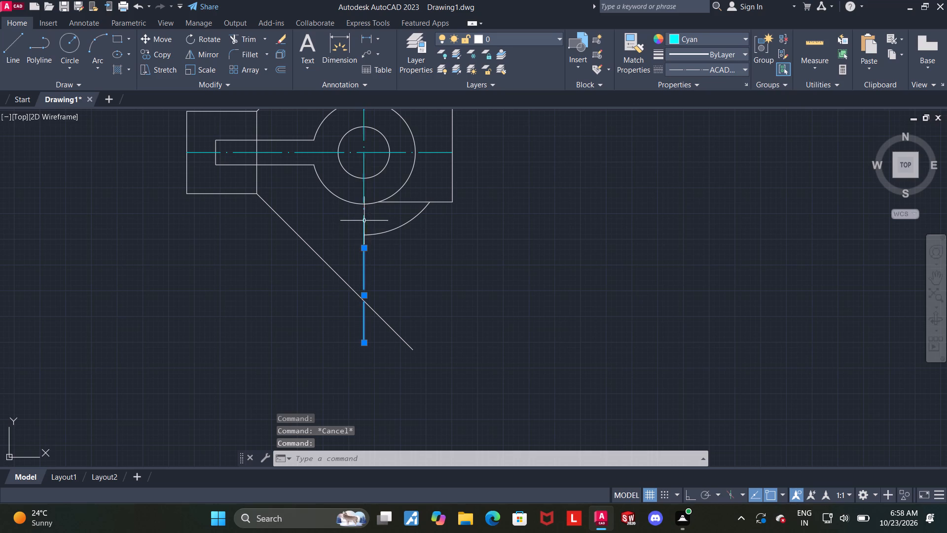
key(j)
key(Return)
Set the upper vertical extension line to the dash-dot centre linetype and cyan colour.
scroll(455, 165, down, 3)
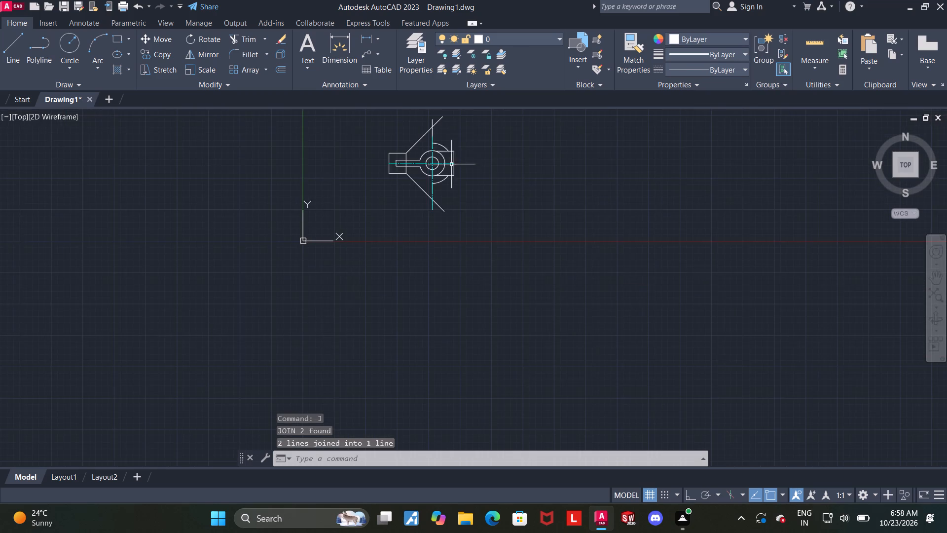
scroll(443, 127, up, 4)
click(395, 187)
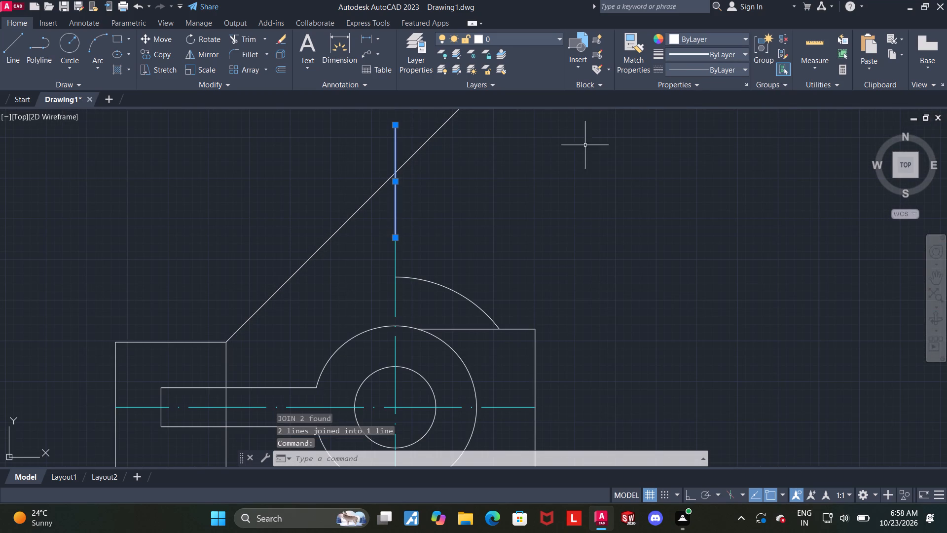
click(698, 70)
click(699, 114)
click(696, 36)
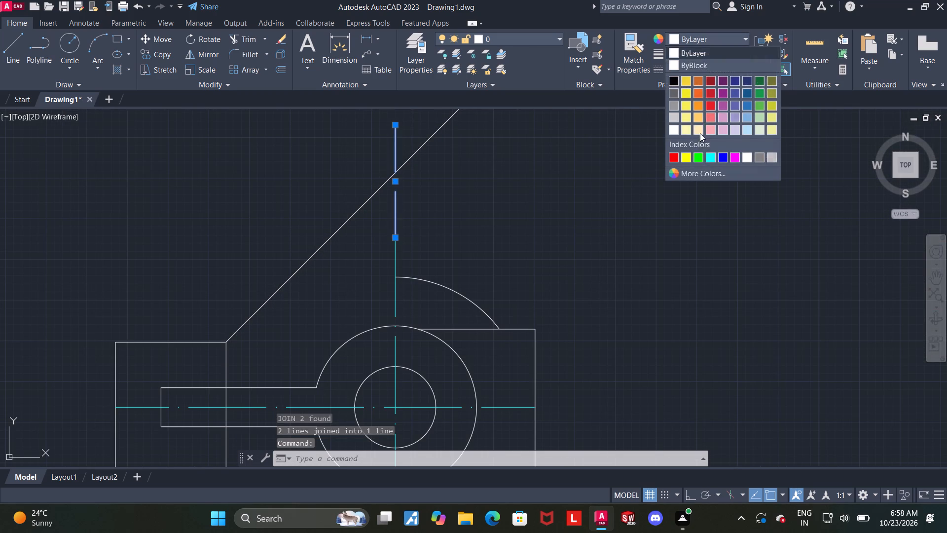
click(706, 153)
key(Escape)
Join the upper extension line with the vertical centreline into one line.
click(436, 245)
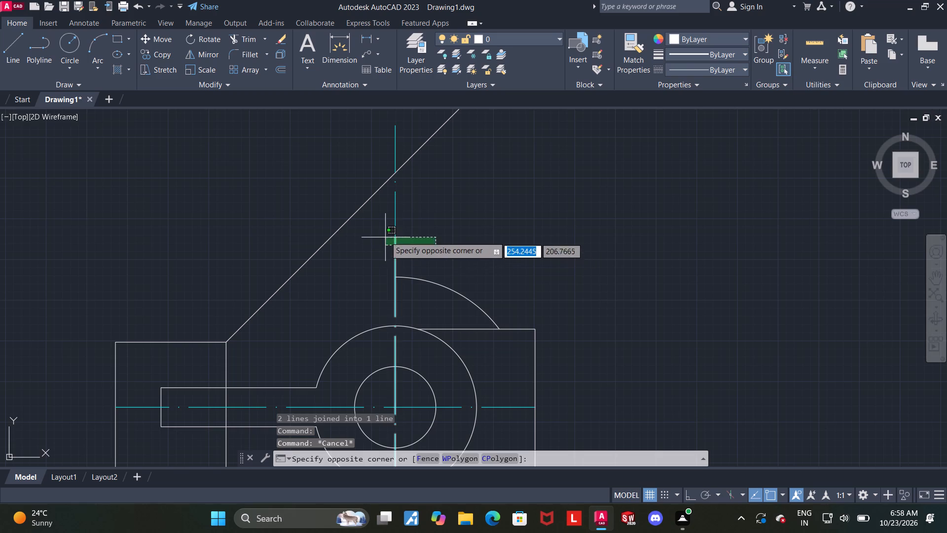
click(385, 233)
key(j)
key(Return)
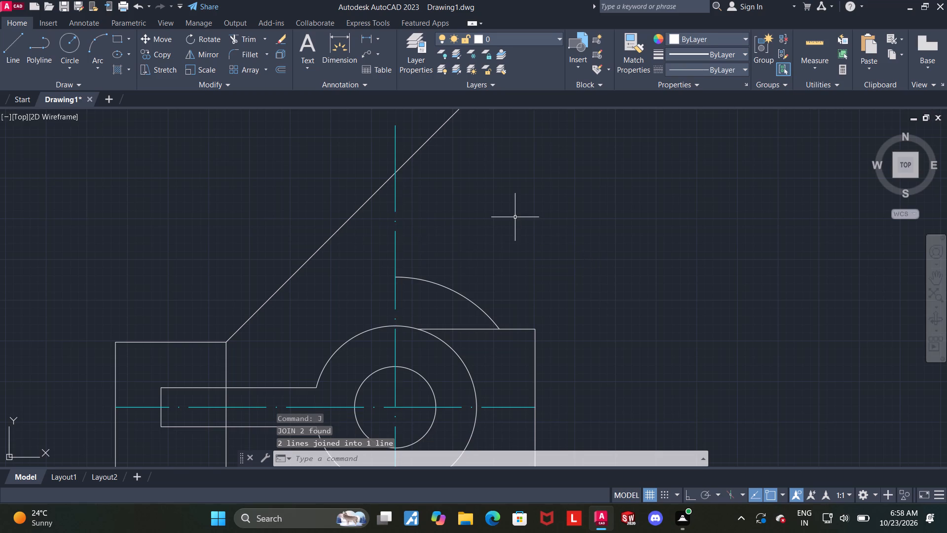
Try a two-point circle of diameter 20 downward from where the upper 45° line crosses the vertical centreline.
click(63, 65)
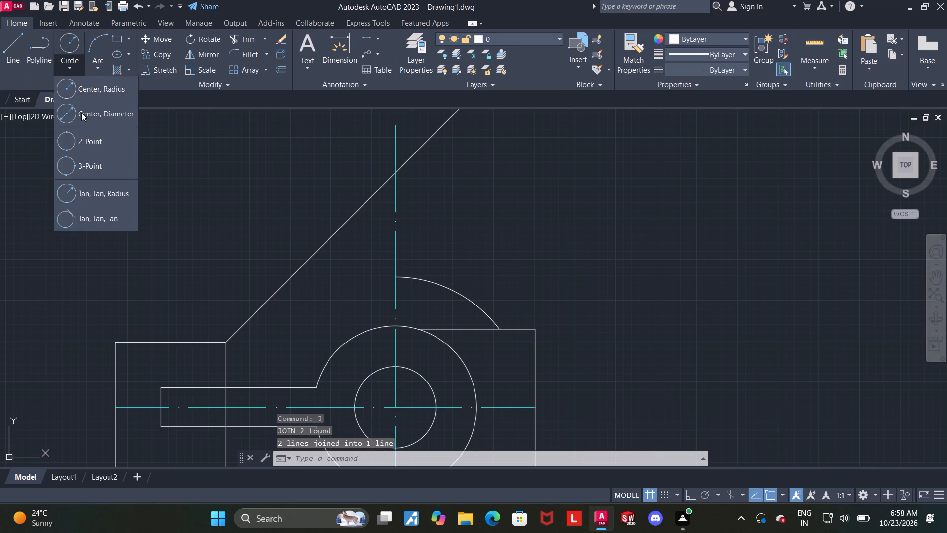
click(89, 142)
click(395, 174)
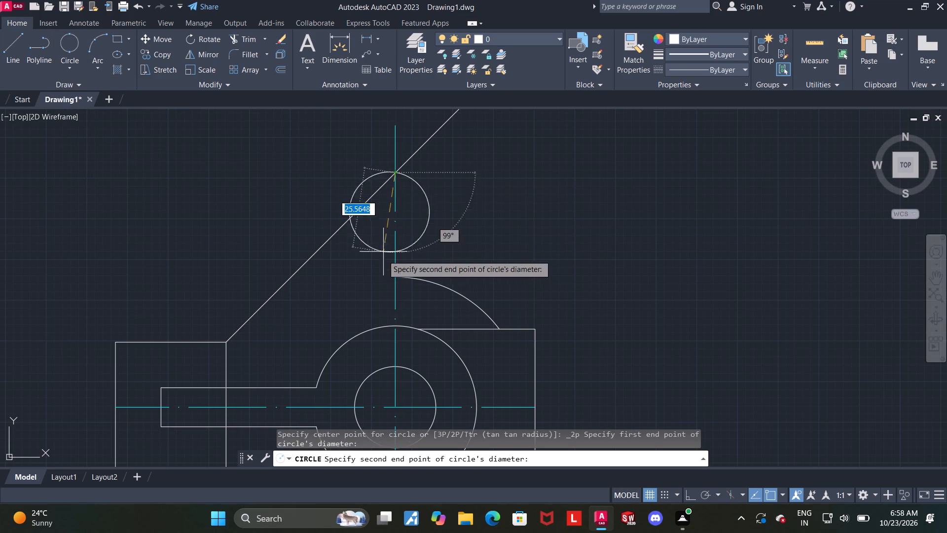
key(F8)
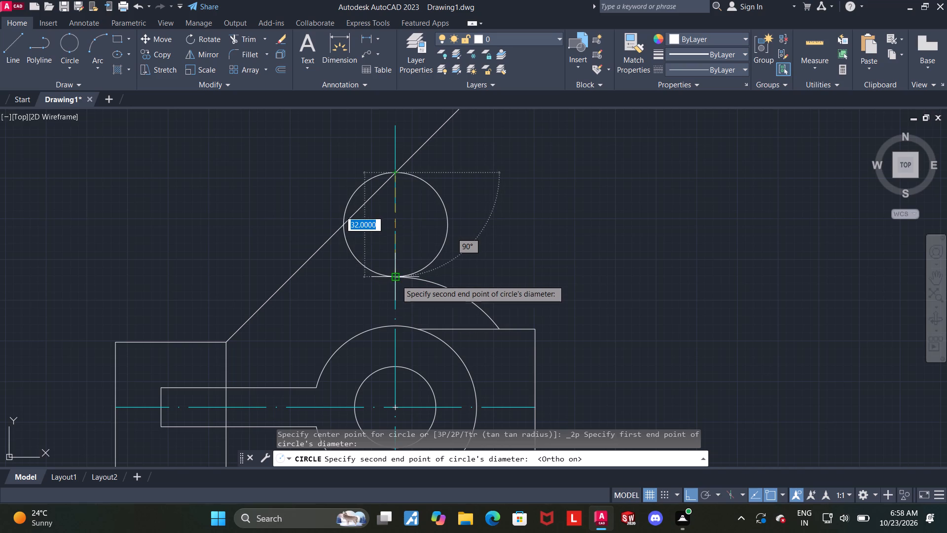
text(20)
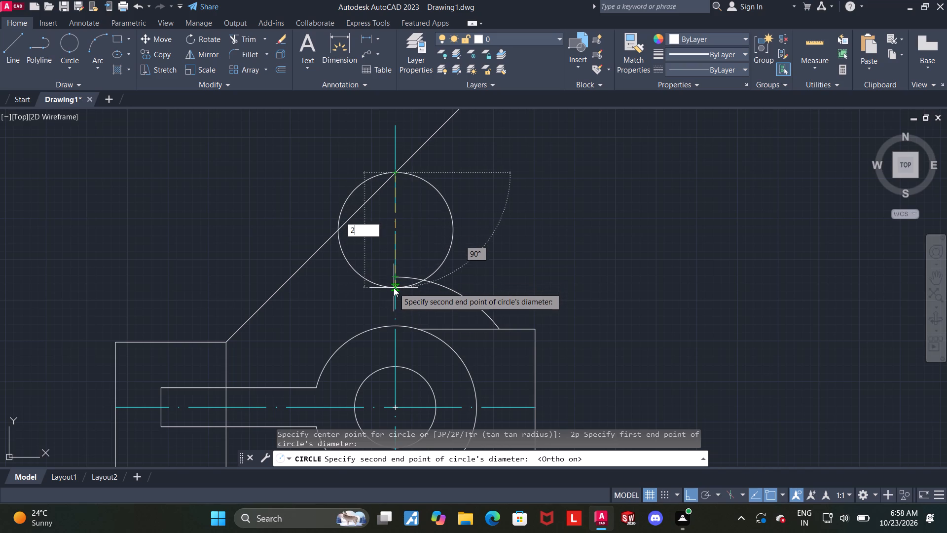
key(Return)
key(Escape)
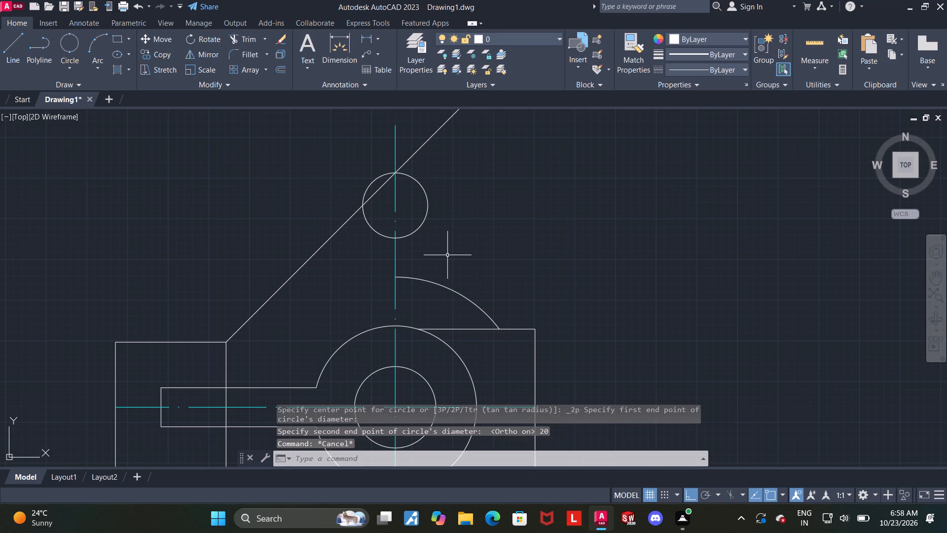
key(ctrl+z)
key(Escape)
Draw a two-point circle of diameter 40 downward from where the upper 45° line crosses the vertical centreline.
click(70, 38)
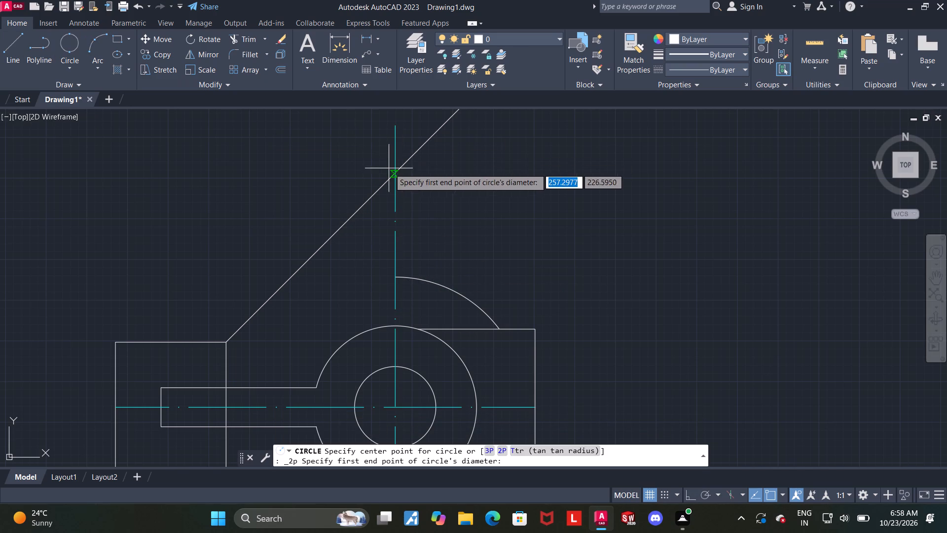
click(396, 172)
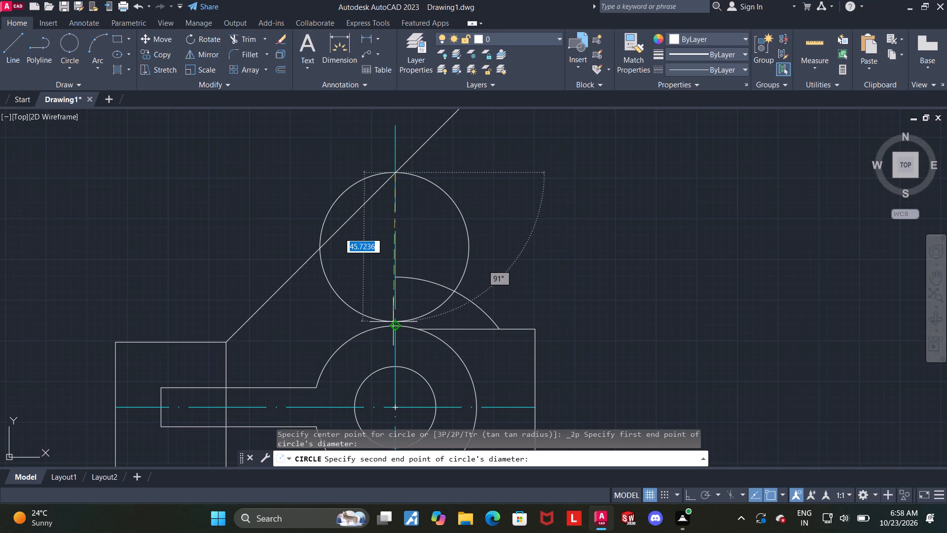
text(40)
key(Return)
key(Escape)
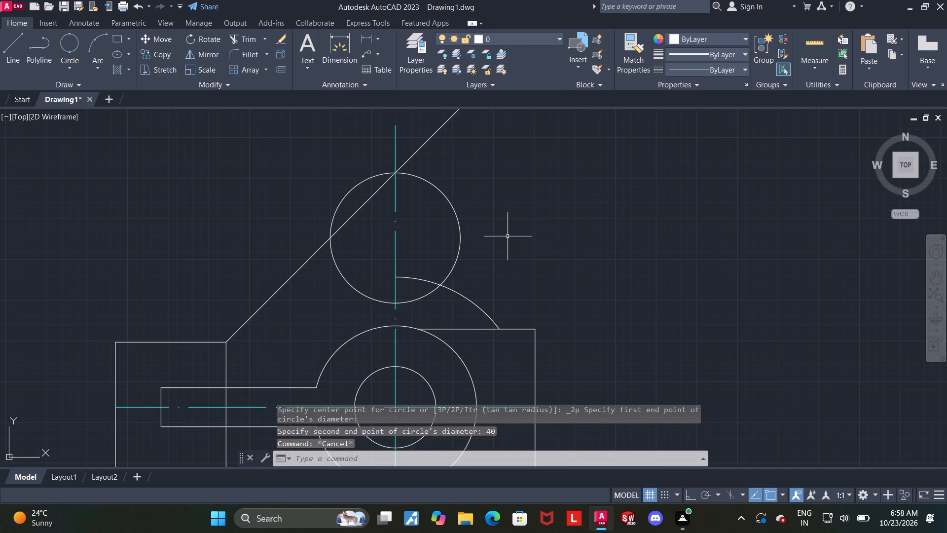
Undo the diameter-40 circle, the vertical centreline extensions and both 45° lines from the rectangle's corners.
key(ctrl+z)
key(ctrl+z)
key(ctrl+z)
ctrl+scroll(508, 236, down, 4)
key(ctrl+z)
key(ctrl+z)
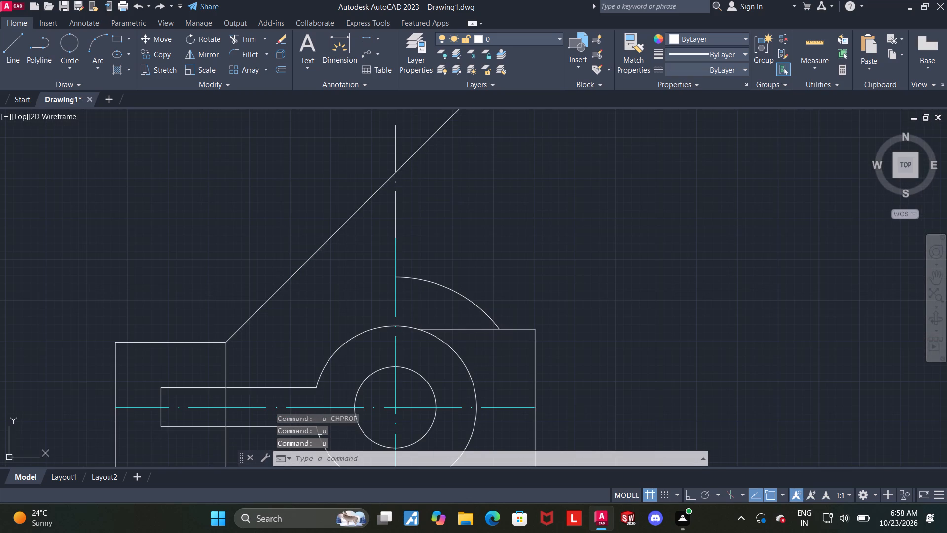
key(ctrl+z)
key(ctrl+z)
ctrl+scroll(541, 248, down, 5)
key(ctrl+z)
key(ctrl+z)
key(ctrl+z)
key(ctrl+z)
key(ctrl+z)
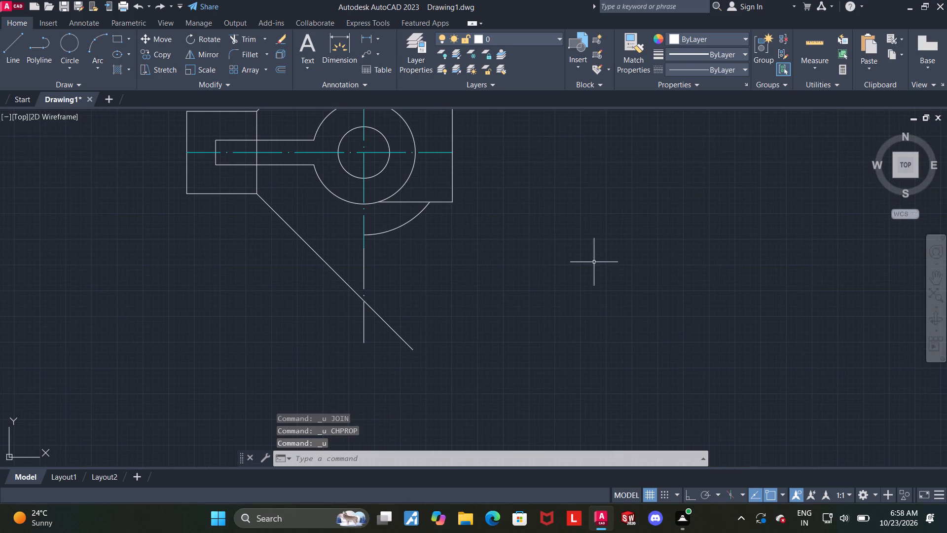
key(ctrl+z)
key(ctrl+z)
key(ctrl+z)
key(ctrl+z)
key(ctrl+z)
key(ctrl+z)
key(ctrl+z)
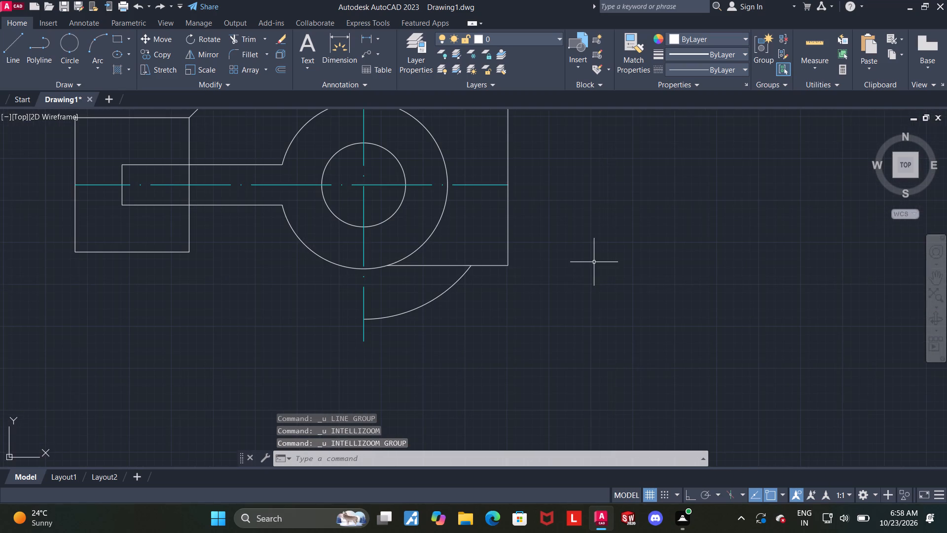
key(ctrl+z)
key(ctrl+z)
Draw a circle of radius 20 centred where the lower radius-40 arc meets the vertical centreline.
scroll(528, 259, down, 3)
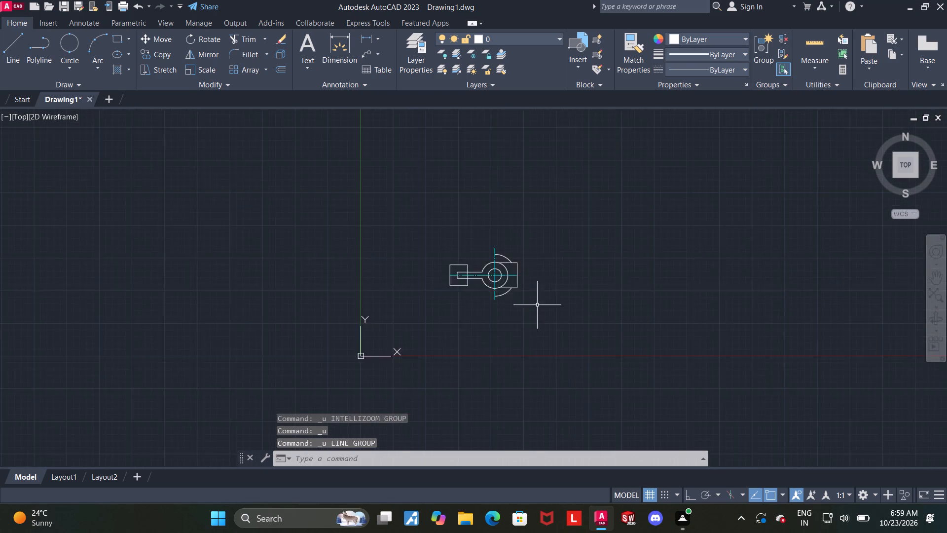
scroll(537, 305, up, 2)
scroll(498, 264, up, 2)
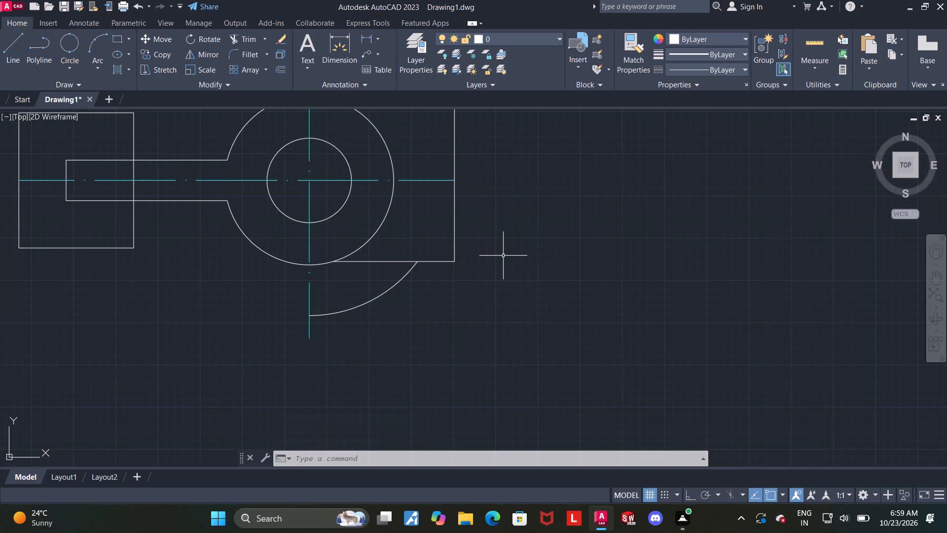
scroll(449, 274, down, 1)
scroll(395, 311, up, 1)
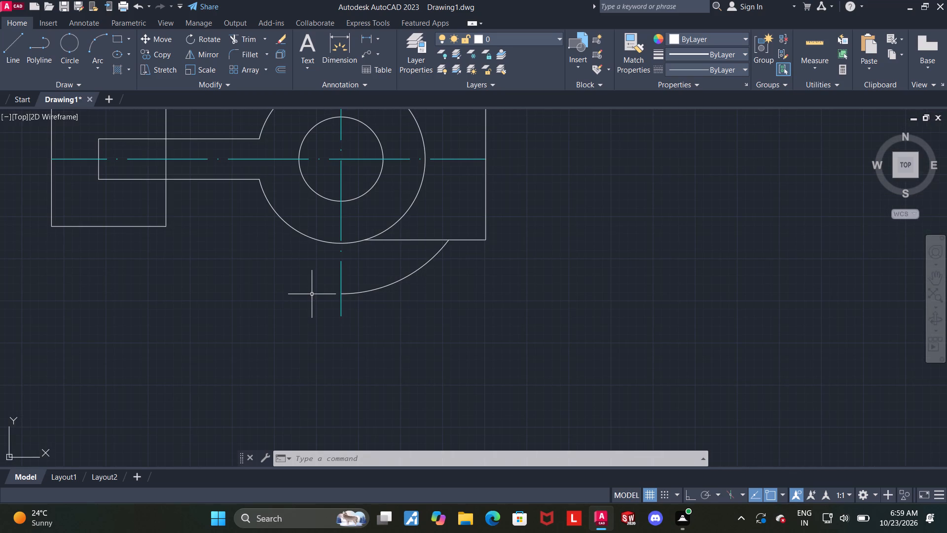
scroll(312, 294, up, 2)
key(Escape)
click(62, 44)
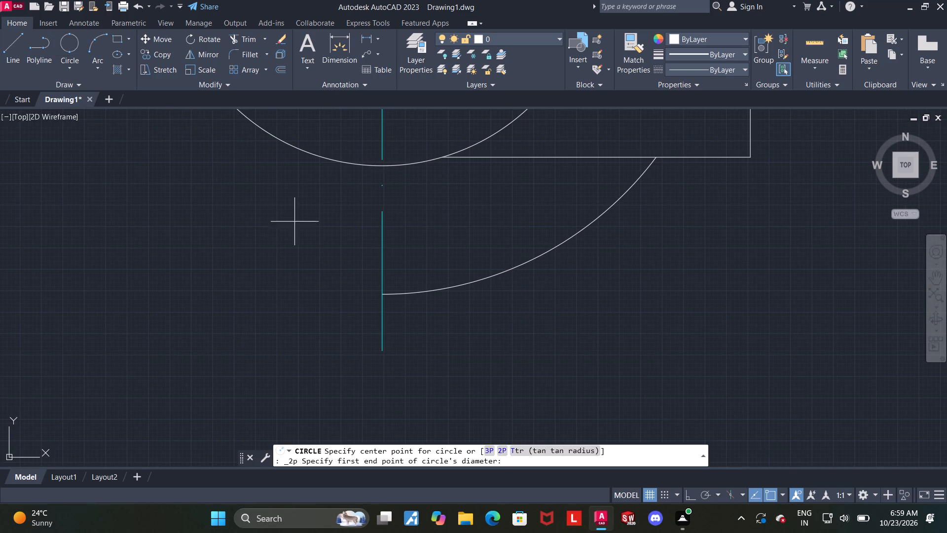
key(Escape)
click(73, 75)
click(81, 87)
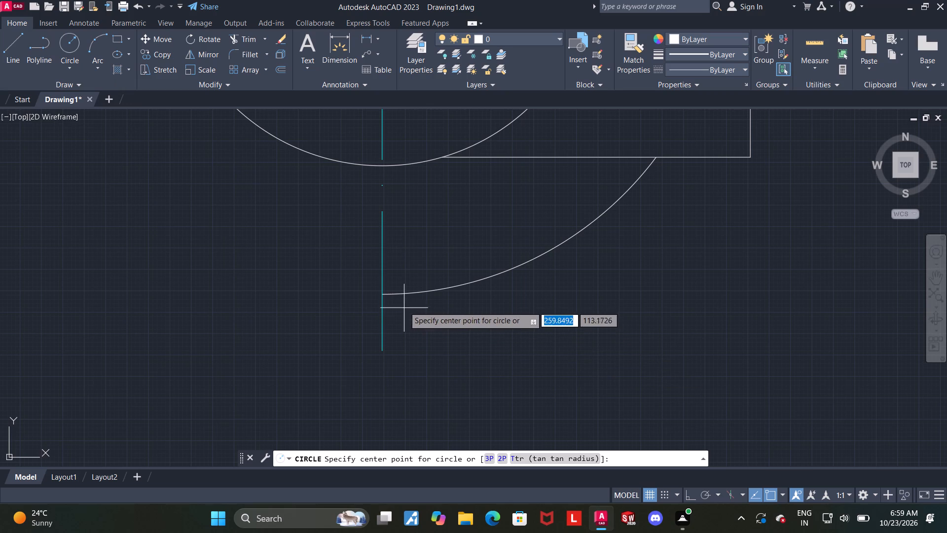
click(382, 295)
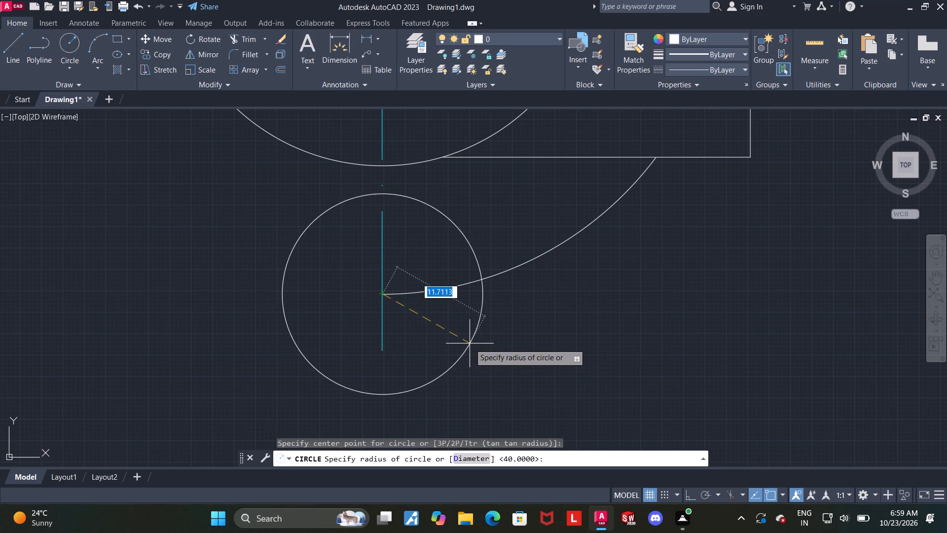
text(20)
key(Return)
key(Escape)
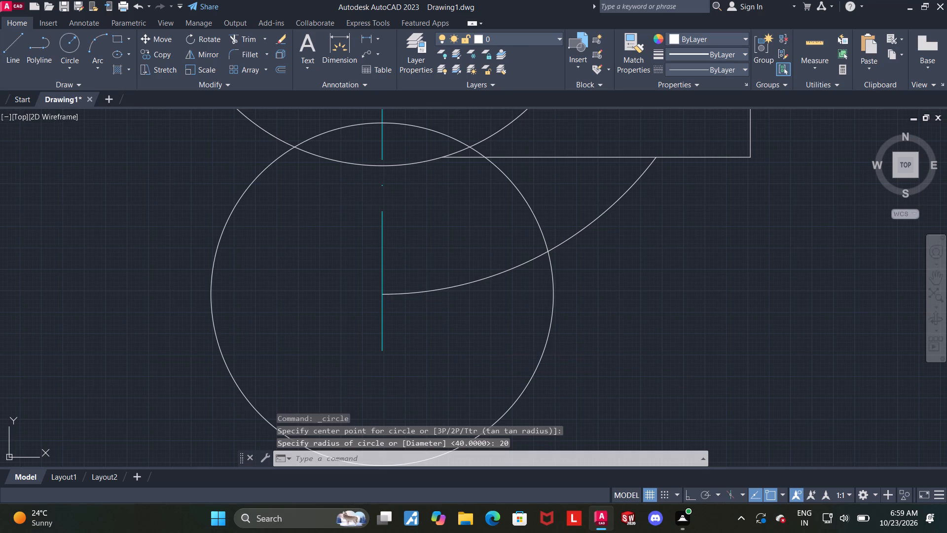
scroll(438, 252, down, 1)
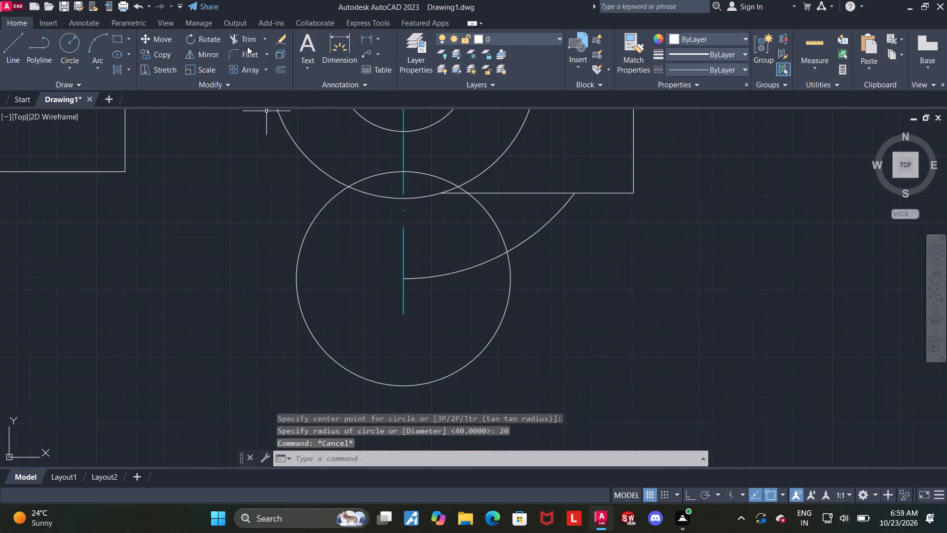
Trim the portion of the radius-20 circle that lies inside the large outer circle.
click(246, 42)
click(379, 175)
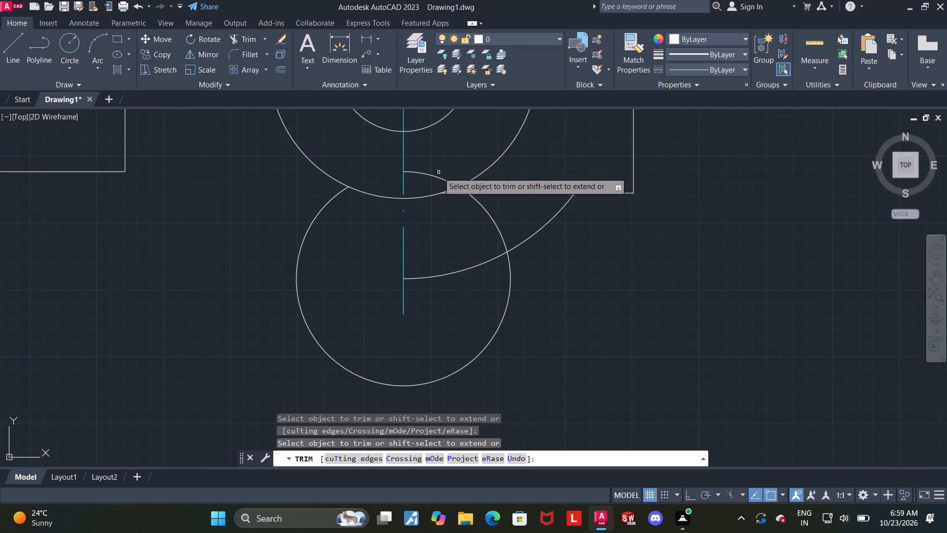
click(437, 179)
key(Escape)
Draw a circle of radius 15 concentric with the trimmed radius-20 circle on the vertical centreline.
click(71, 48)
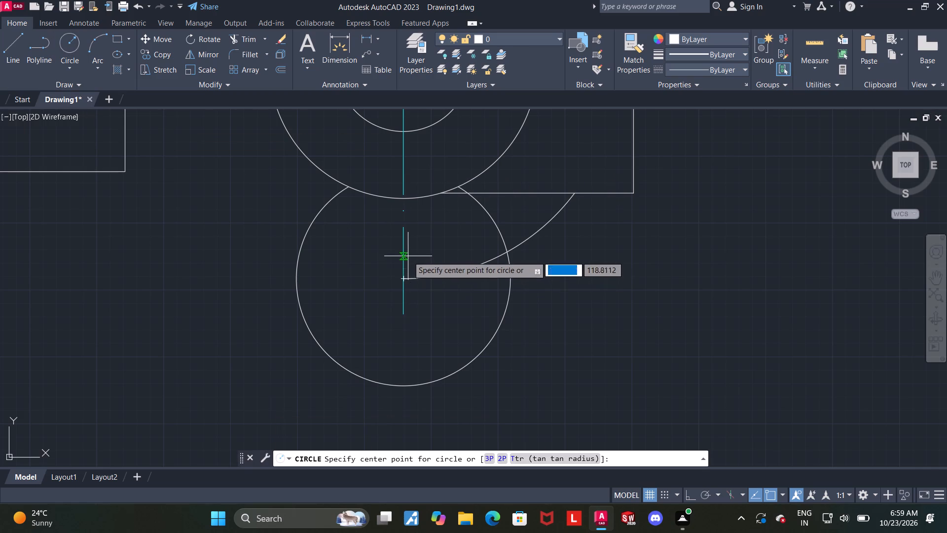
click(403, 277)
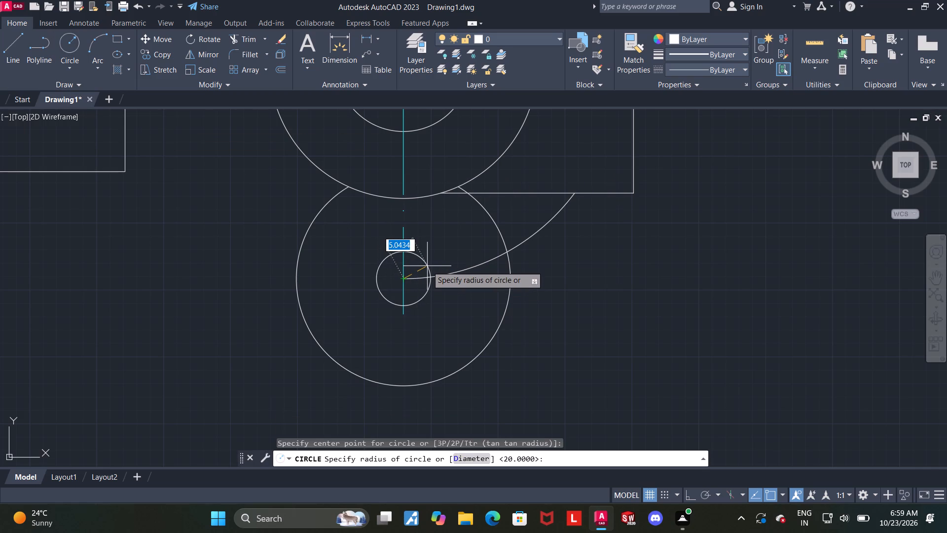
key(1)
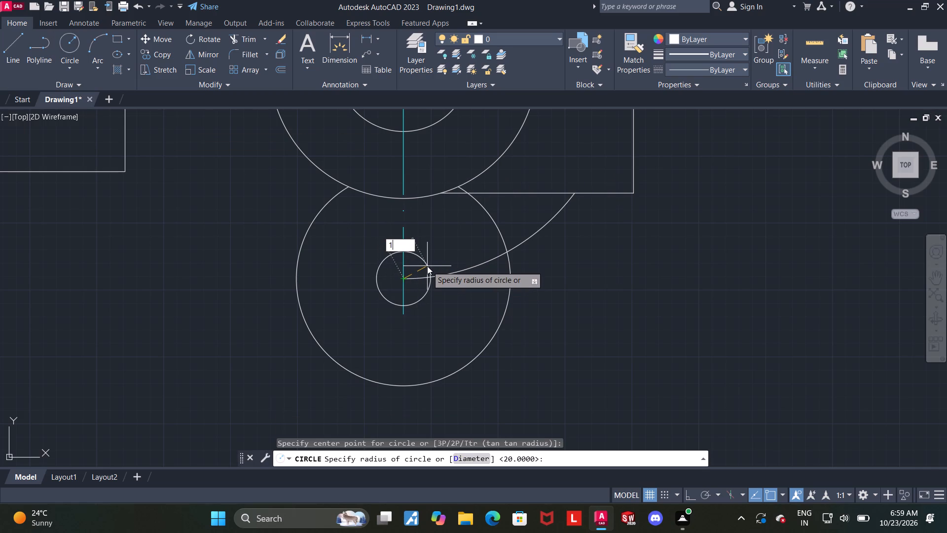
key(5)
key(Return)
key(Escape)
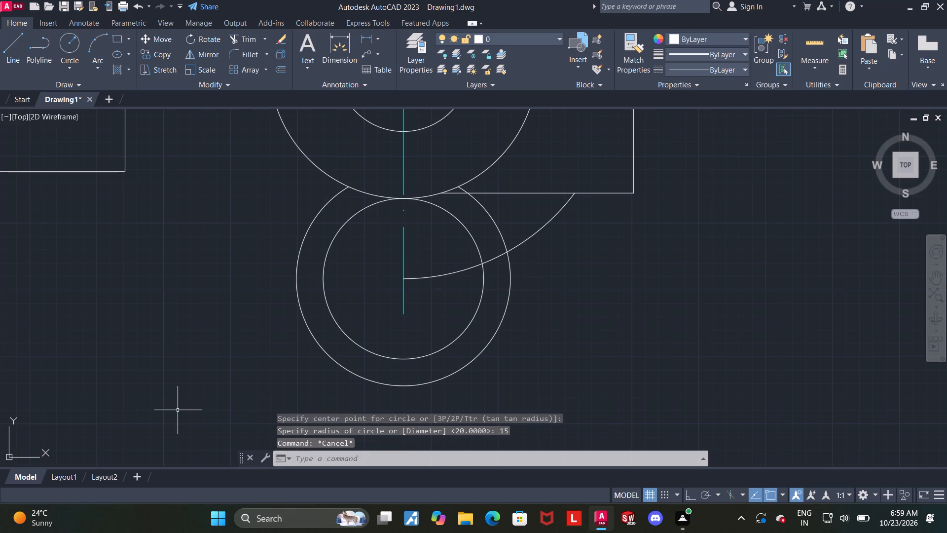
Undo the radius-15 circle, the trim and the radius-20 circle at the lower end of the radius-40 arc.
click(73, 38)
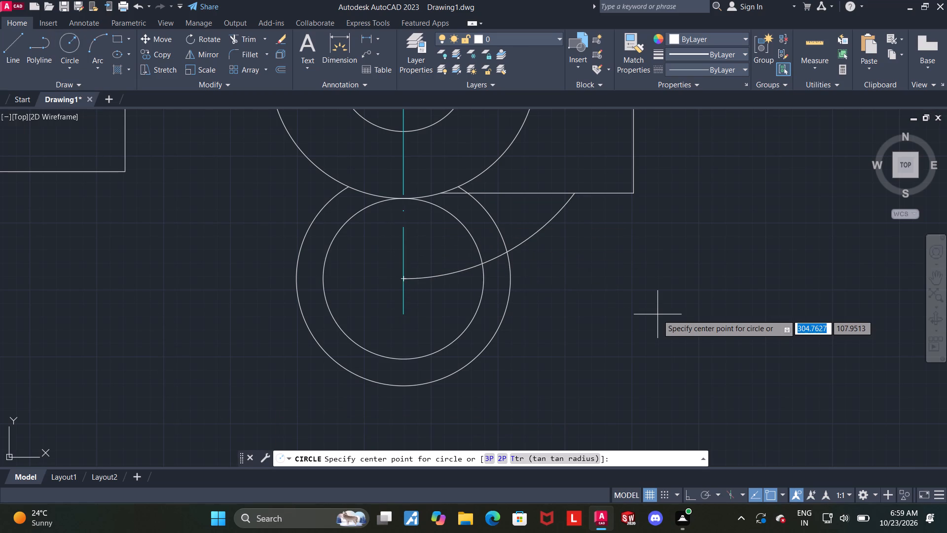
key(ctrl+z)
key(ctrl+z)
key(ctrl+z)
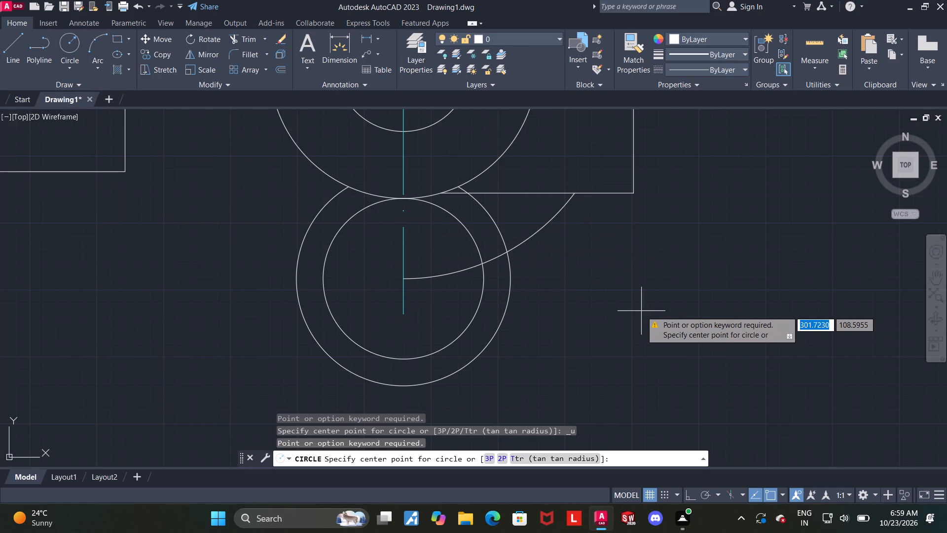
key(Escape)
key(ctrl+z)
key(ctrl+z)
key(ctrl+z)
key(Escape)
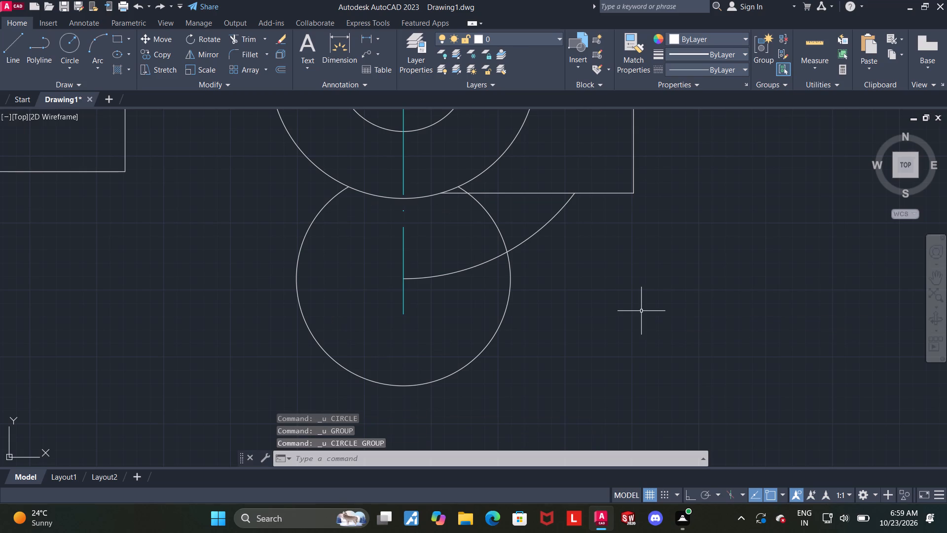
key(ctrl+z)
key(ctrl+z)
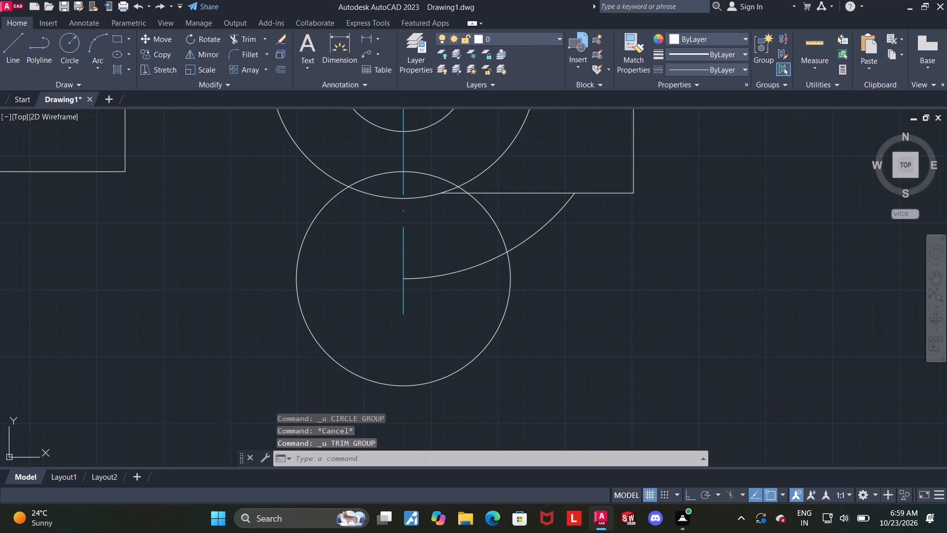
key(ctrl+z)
Trim the part of the left rectangle's right edge that lies between the arm's upper and lower edges.
scroll(581, 305, down, 2)
middle_drag(546, 292, 540, 289)
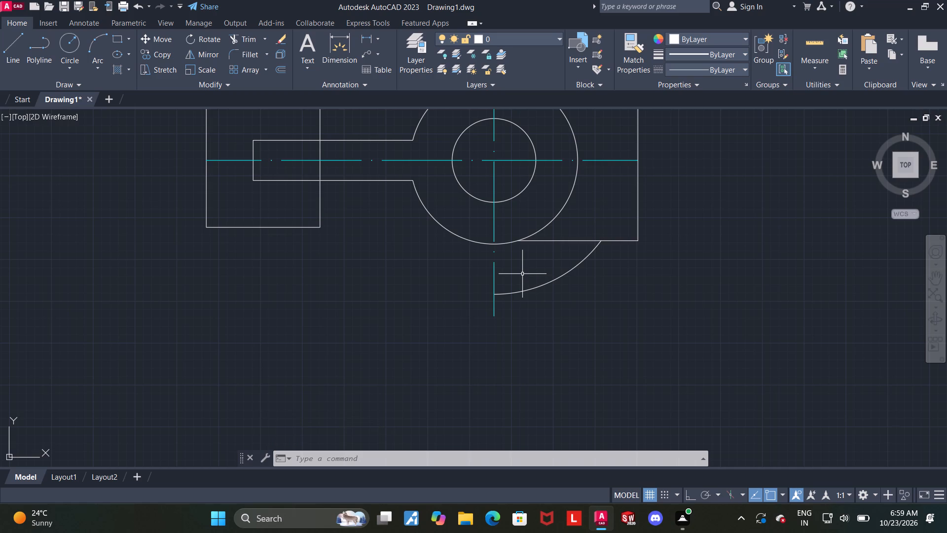
scroll(517, 288, down, 3)
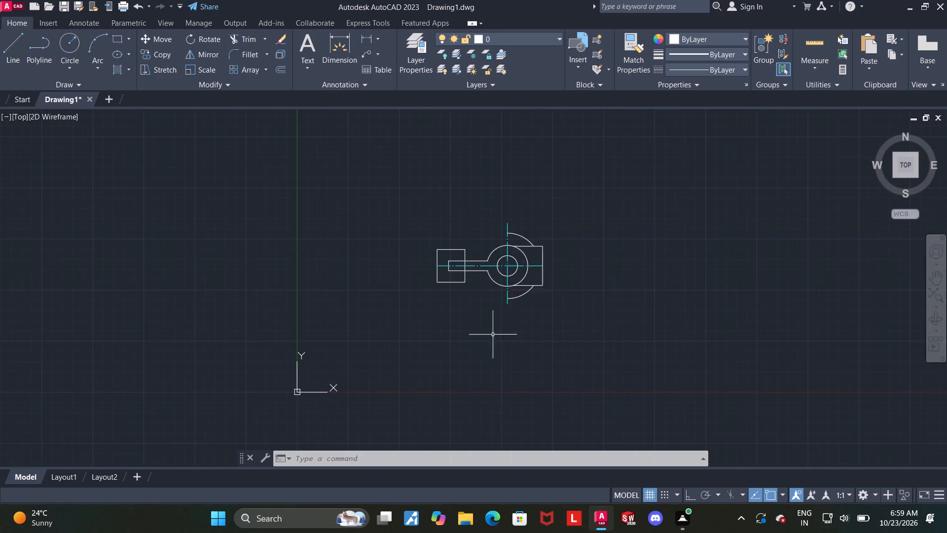
scroll(537, 285, up, 2)
middle_drag(601, 247, 607, 256)
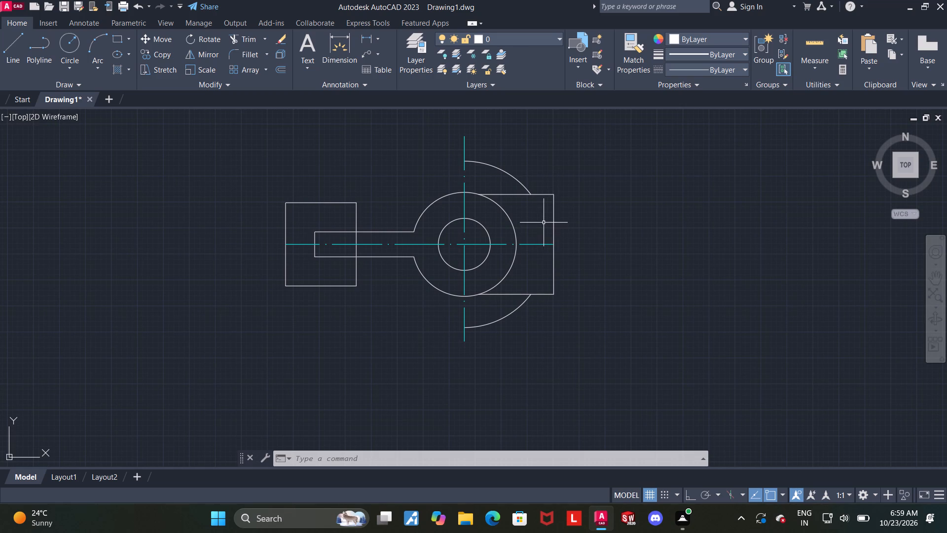
scroll(586, 222, up, 1)
scroll(586, 222, down, 1)
middle_drag(618, 222, 559, 246)
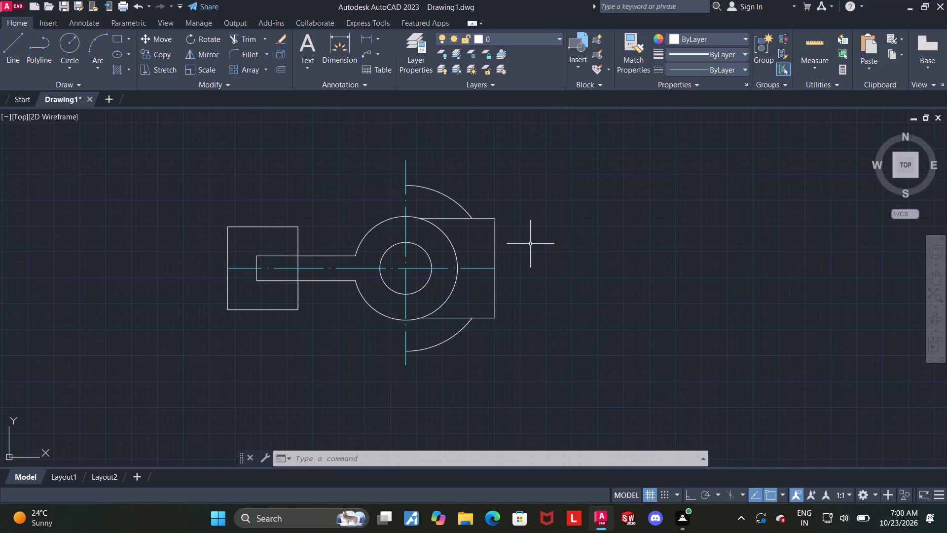
middle_drag(529, 244, 536, 272)
scroll(324, 292, up, 3)
key(Escape)
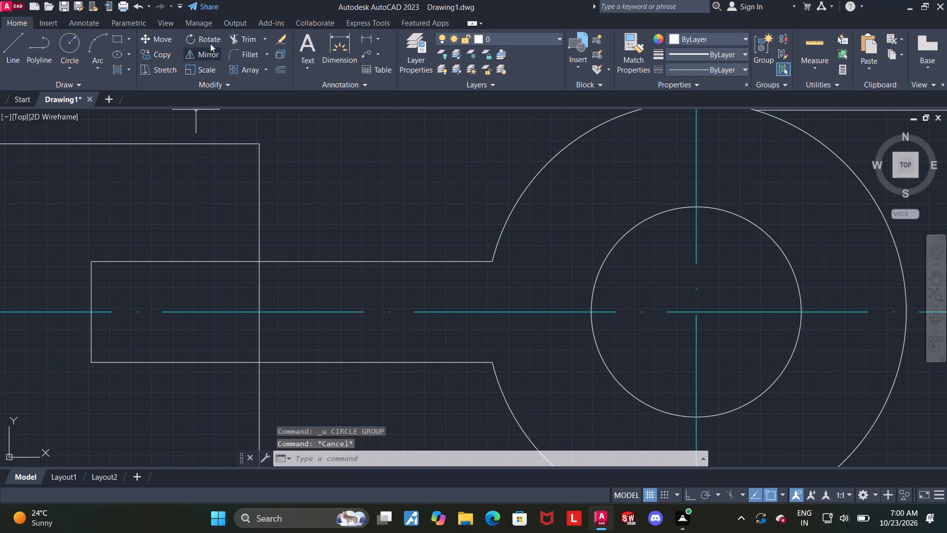
click(236, 42)
drag(270, 290, 244, 283)
drag(260, 336, 218, 333)
scroll(243, 337, down, 4)
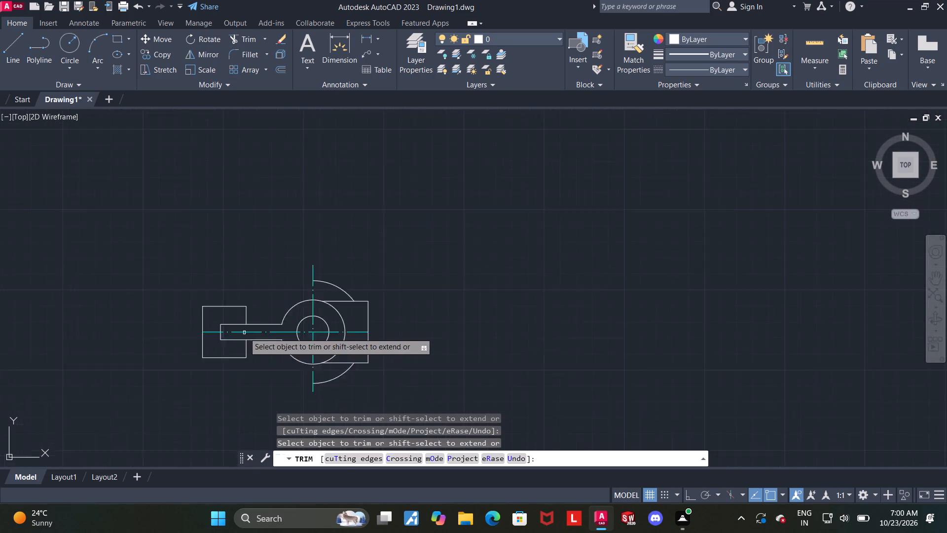
scroll(245, 332, down, 1)
scroll(291, 327, up, 2)
key(Escape)
Draw a line at 45° down and to the right from the left rectangle's lower-right corner, reaching past the vertical centreline.
middle_drag(508, 357, 583, 328)
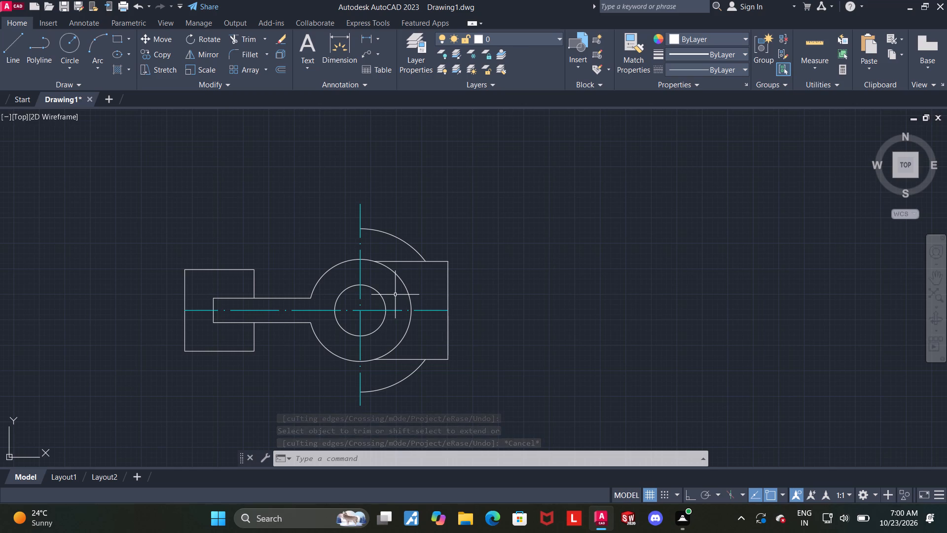
scroll(395, 295, down, 1)
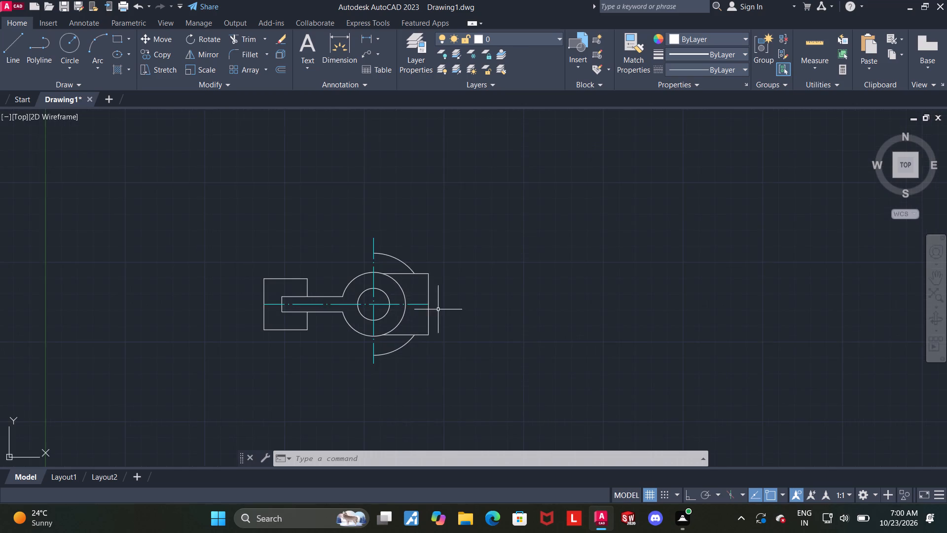
middle_drag(443, 302, 470, 217)
scroll(466, 258, up, 1)
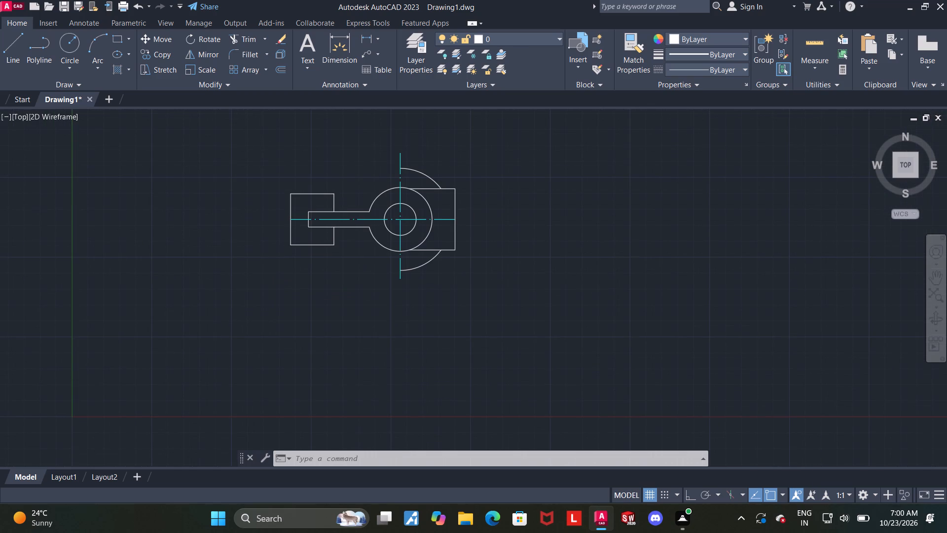
scroll(402, 250, up, 1)
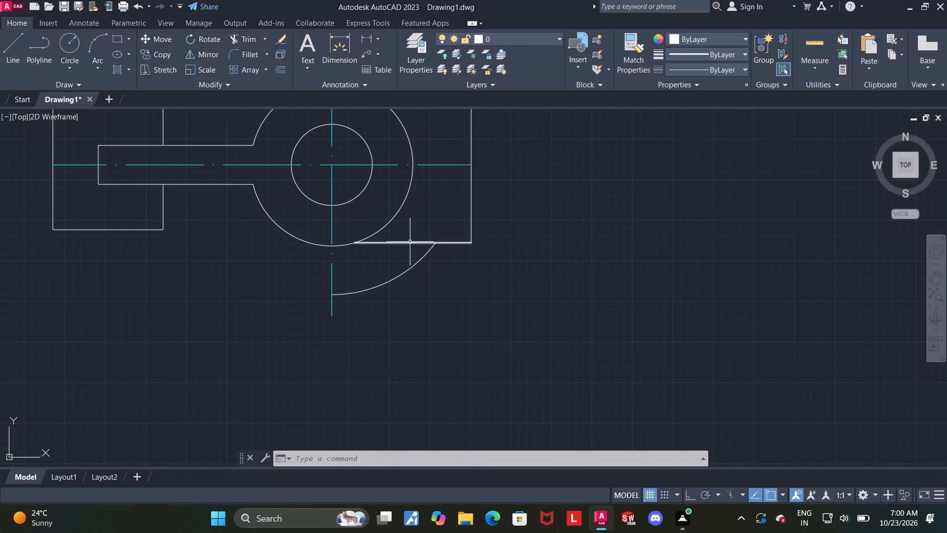
scroll(399, 245, down, 1)
scroll(397, 270, up, 1)
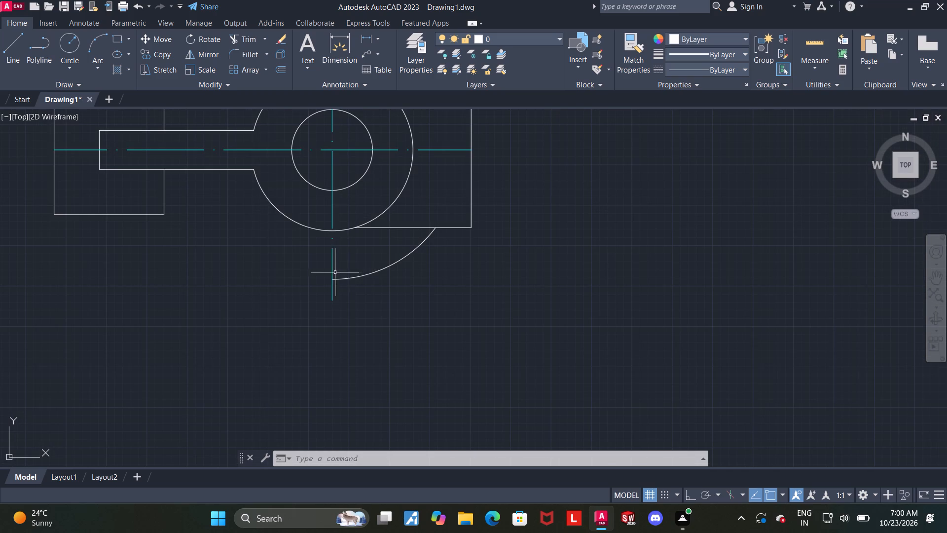
click(11, 48)
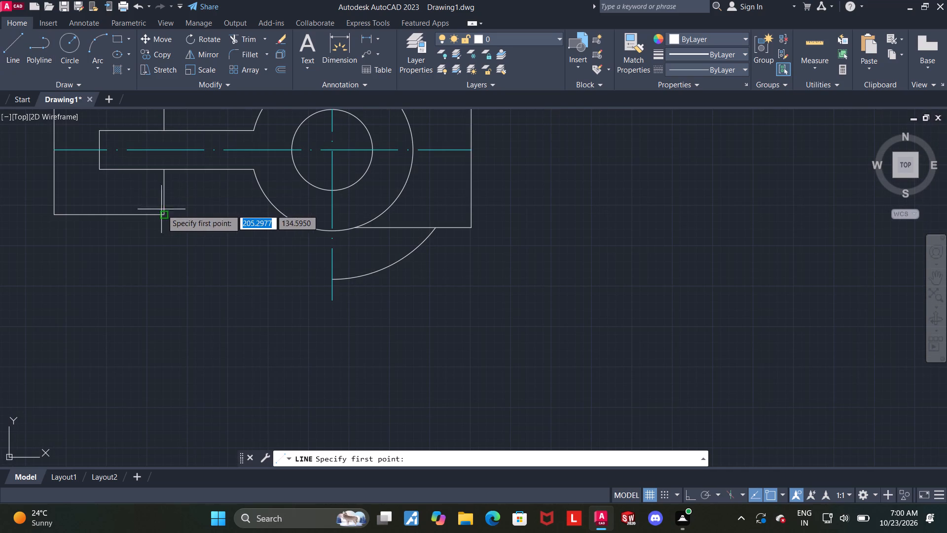
click(163, 213)
key(Tab)
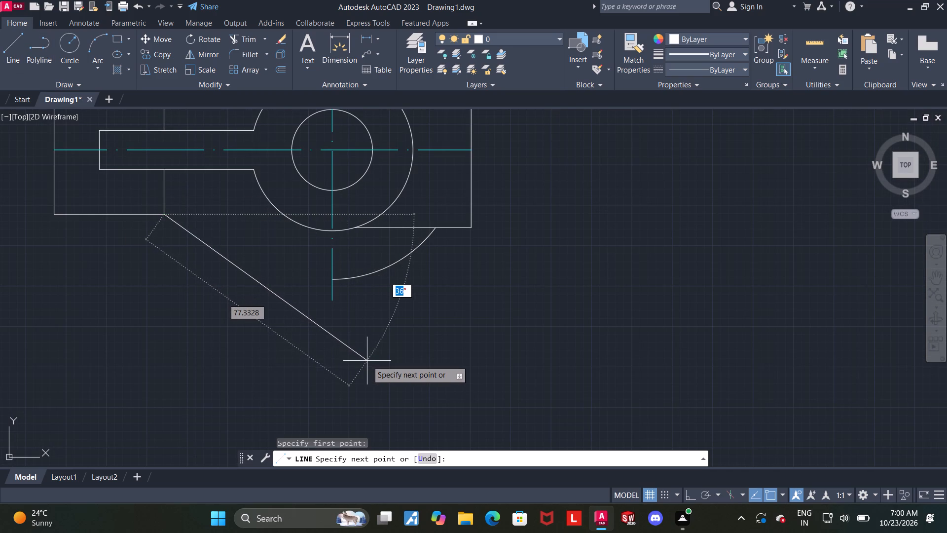
text(45)
key(Return)
key(Escape)
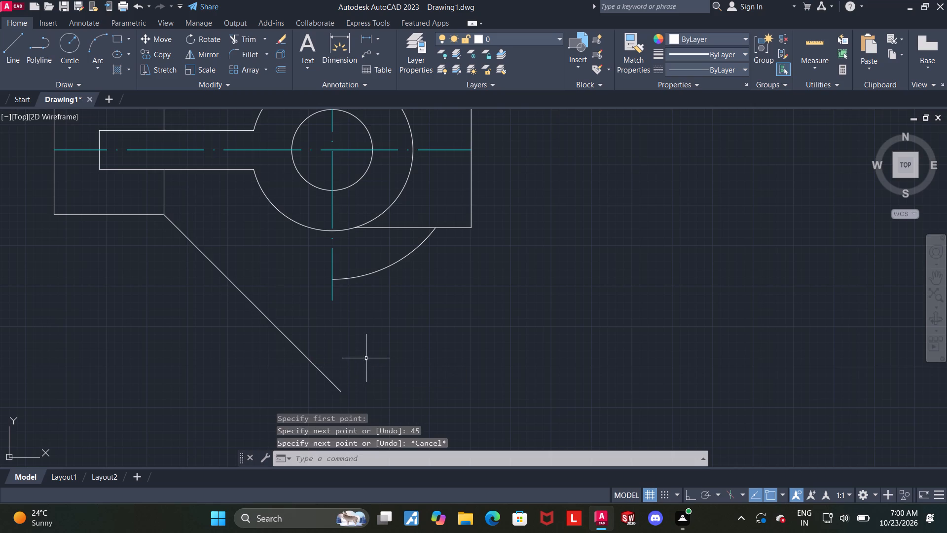
Check the angle between the rectangle's right edge and the diagonal line with an angular dimension, and undo the dimension.
scroll(352, 329, down, 2)
scroll(375, 282, up, 1)
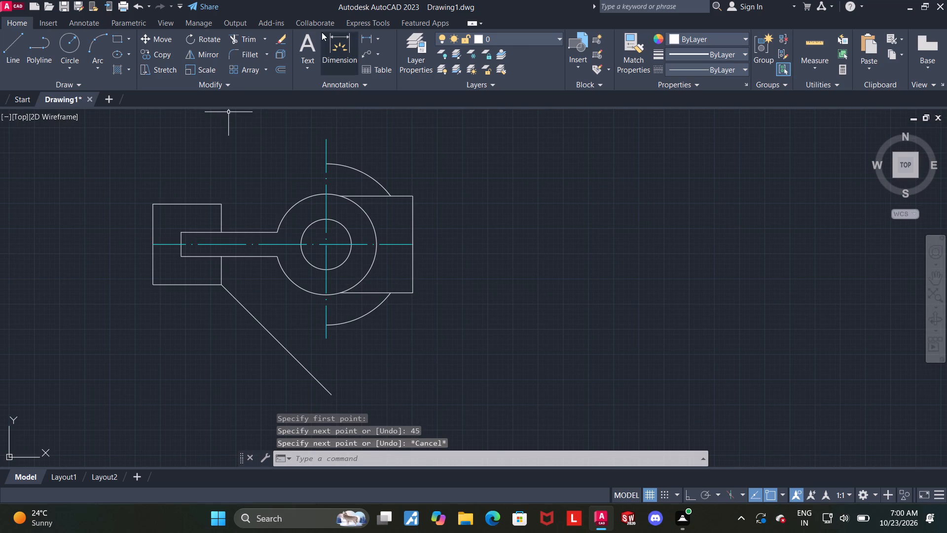
click(345, 30)
click(343, 35)
scroll(165, 384, up, 1)
scroll(301, 202, up, 3)
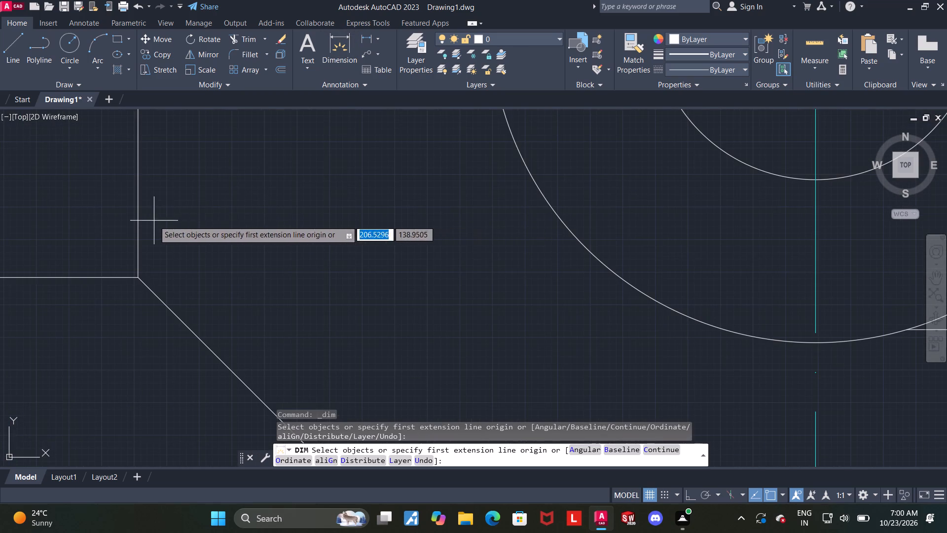
drag(138, 219, 143, 219)
click(182, 321)
click(202, 298)
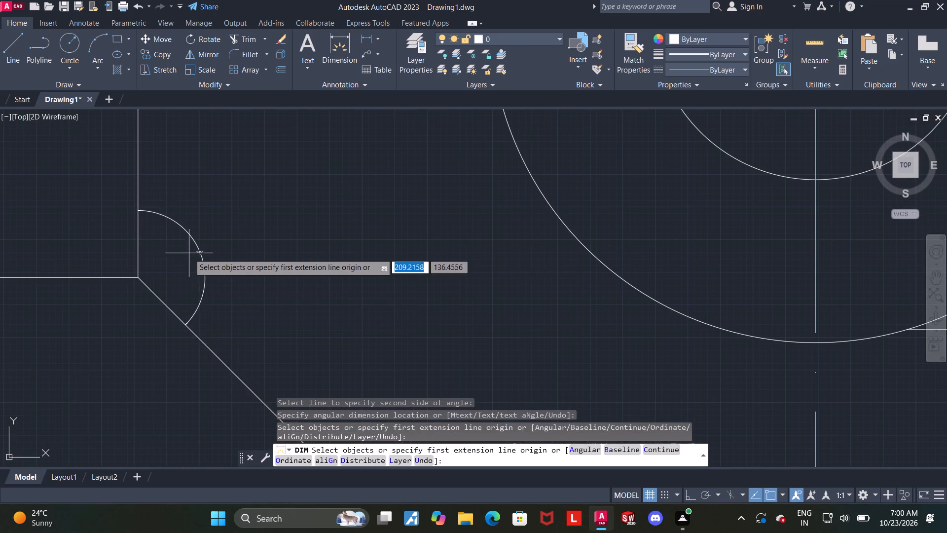
scroll(187, 252, up, 3)
scroll(187, 255, down, 4)
key(ctrl+z)
scroll(265, 298, down, 5)
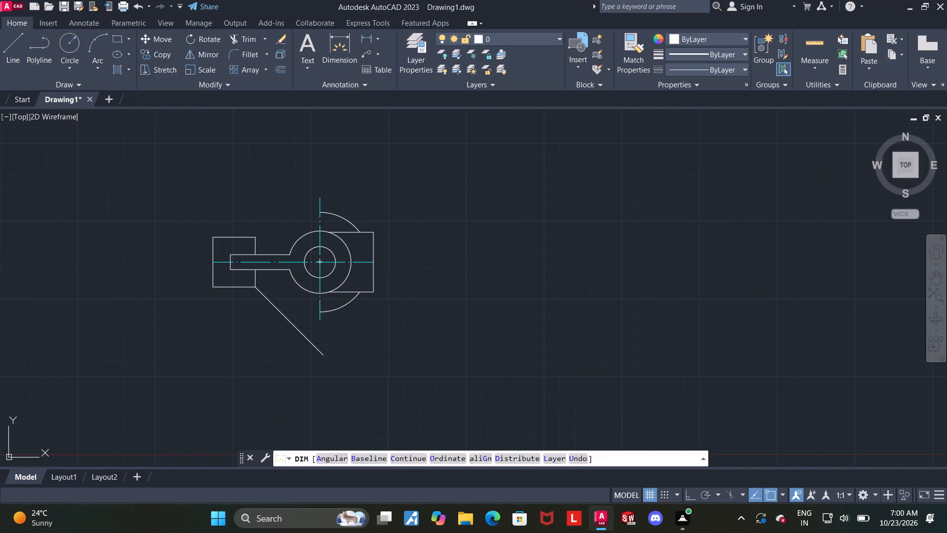
key(Escape)
Draw a vertical line from the lower end of the vertical centreline down past the 45° line.
middle_click(365, 258)
middle_drag(370, 264, 380, 203)
scroll(395, 256, up, 2)
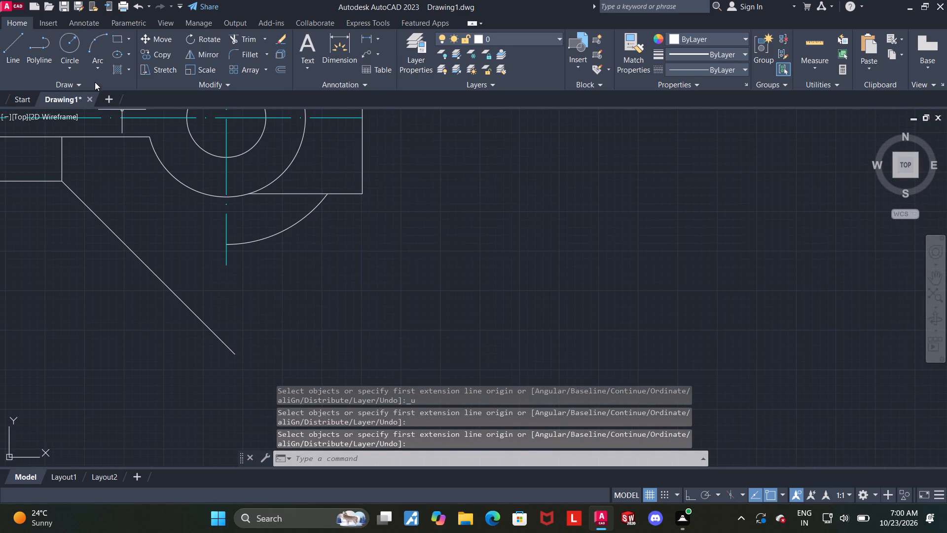
click(7, 46)
click(224, 265)
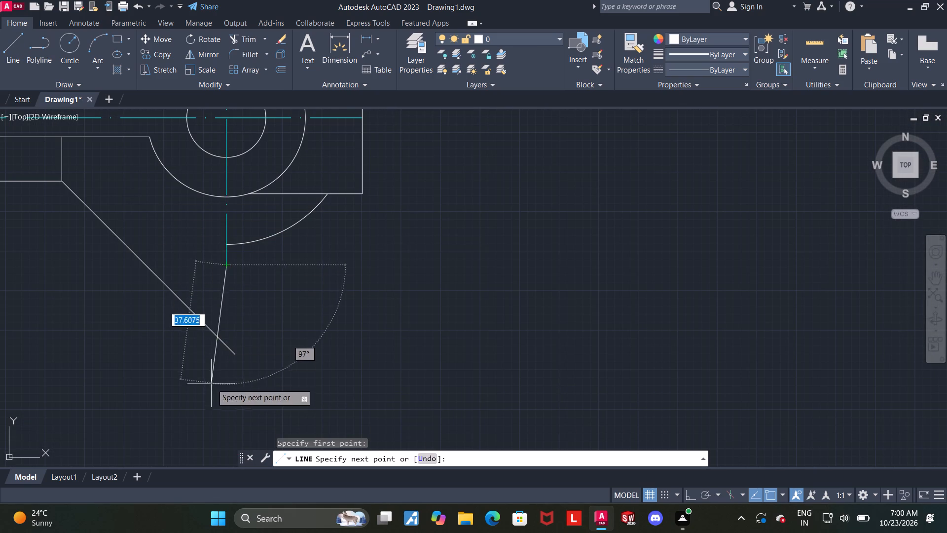
click(223, 386)
key(Escape)
key(Escape)
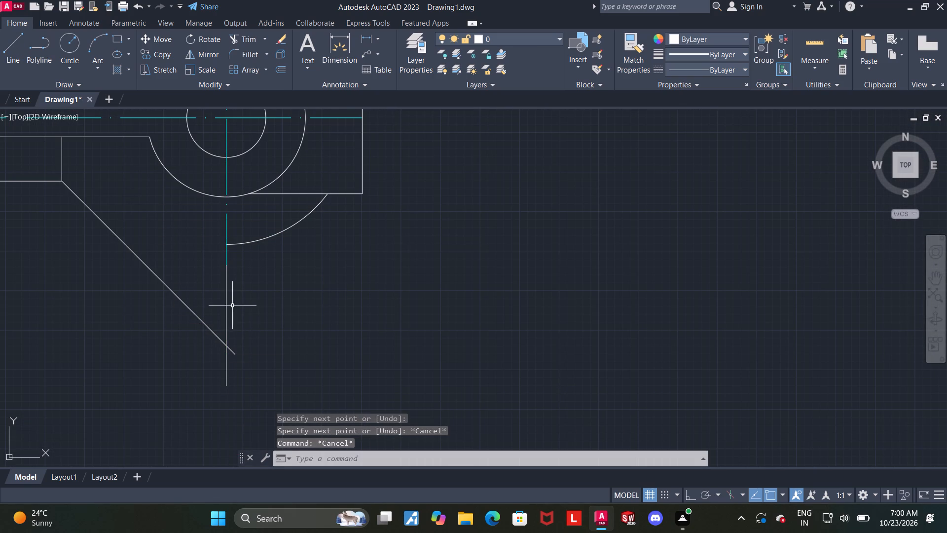
Give the line below the vertical centreline the ACAD_ISO04W100 linetype and the colour cyan.
click(226, 297)
click(675, 65)
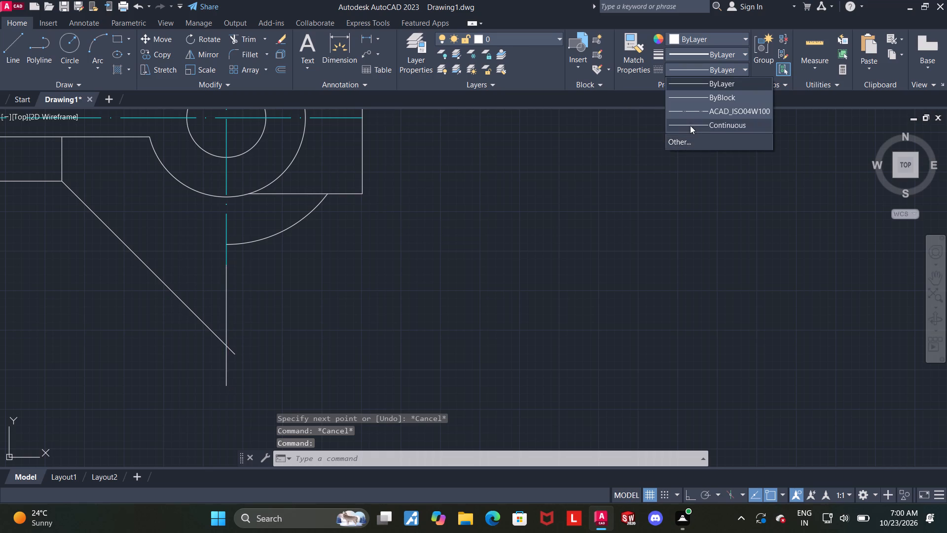
click(694, 108)
click(695, 42)
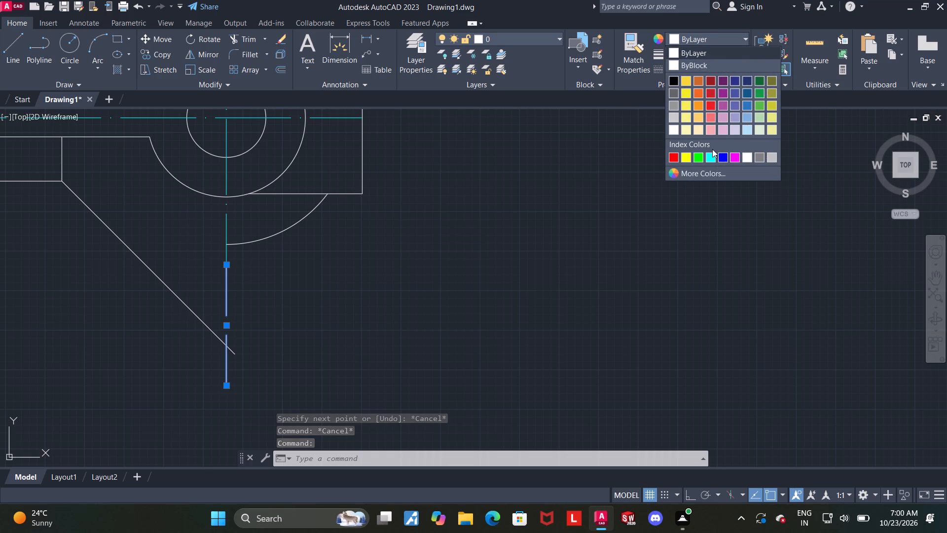
click(712, 150)
key(Escape)
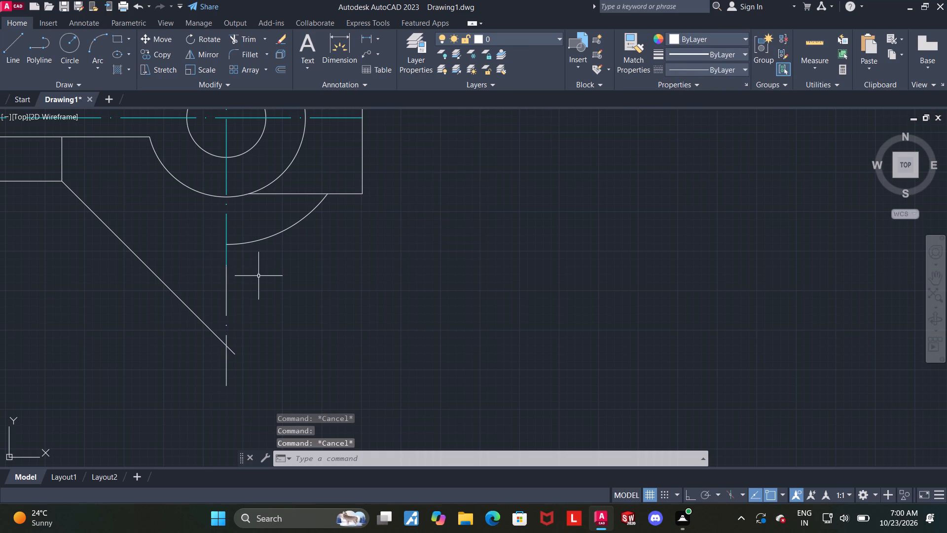
click(258, 276)
click(216, 267)
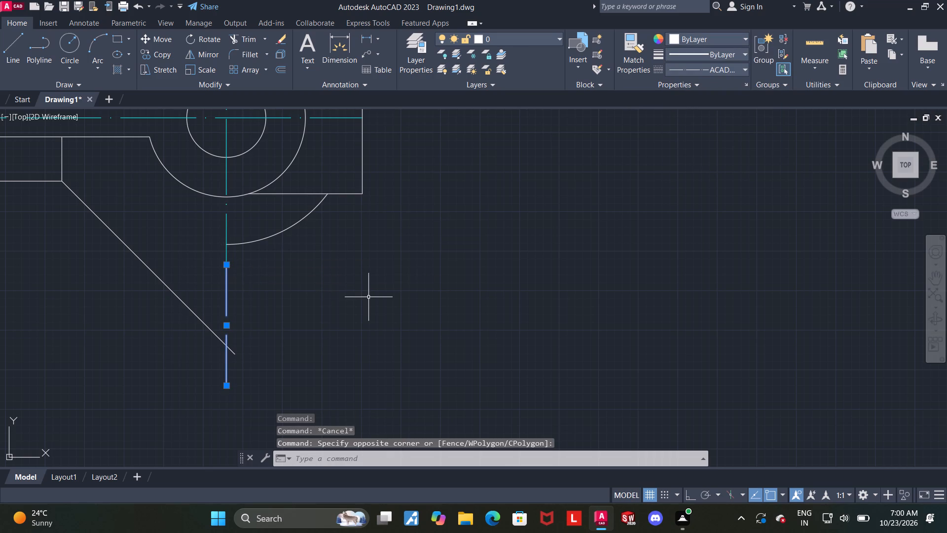
click(719, 37)
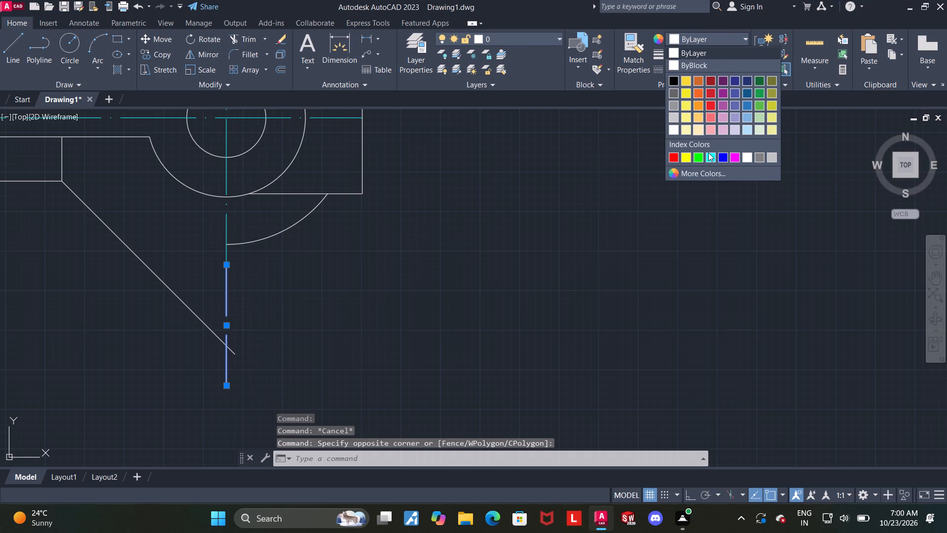
click(708, 153)
key(Escape)
Join the upper vertical centreline and its cyan lower extension into a single line.
click(226, 230)
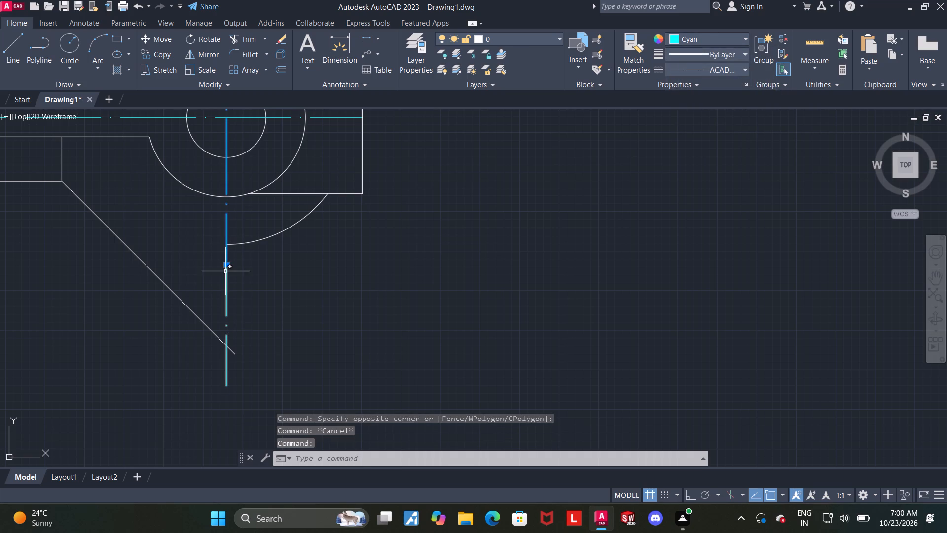
click(225, 273)
key(j)
key(Return)
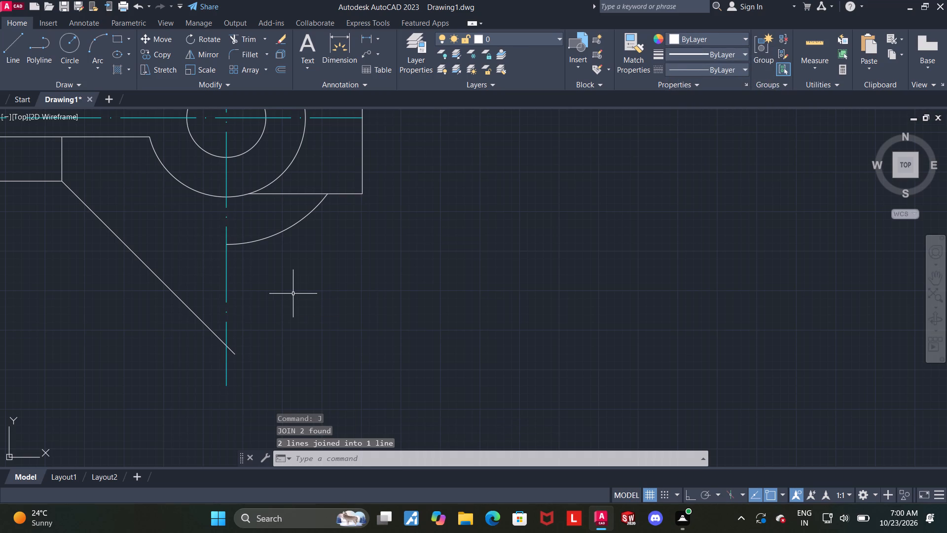
key(Escape)
right_drag(330, 298, 454, 282)
key(Escape)
key(Escape)
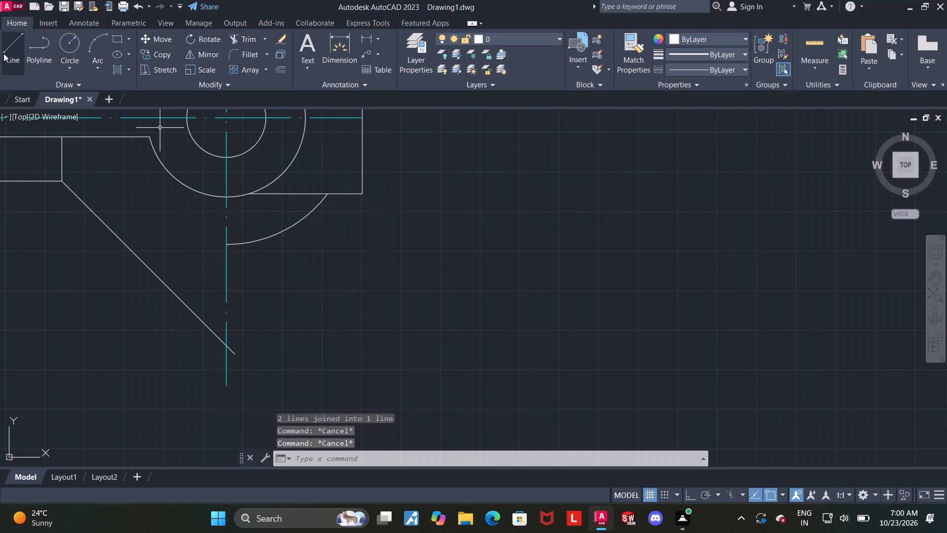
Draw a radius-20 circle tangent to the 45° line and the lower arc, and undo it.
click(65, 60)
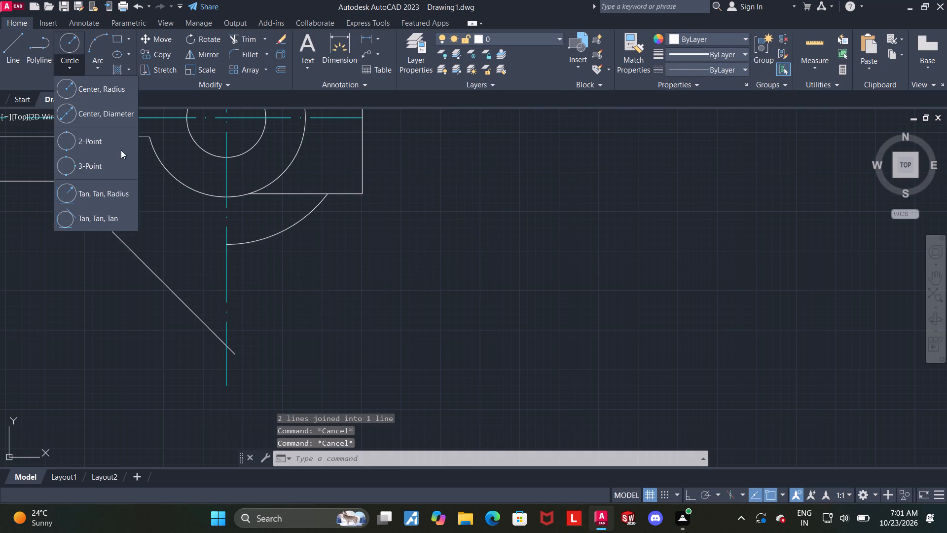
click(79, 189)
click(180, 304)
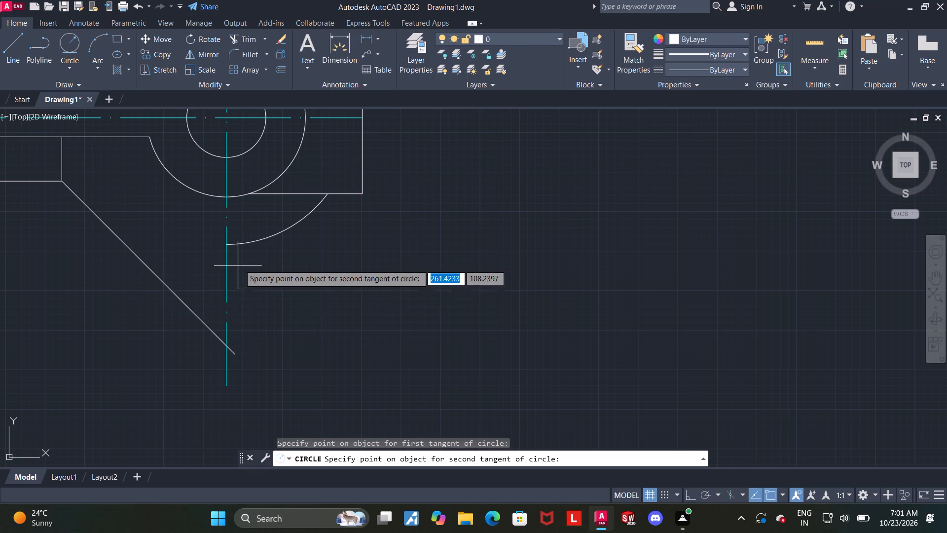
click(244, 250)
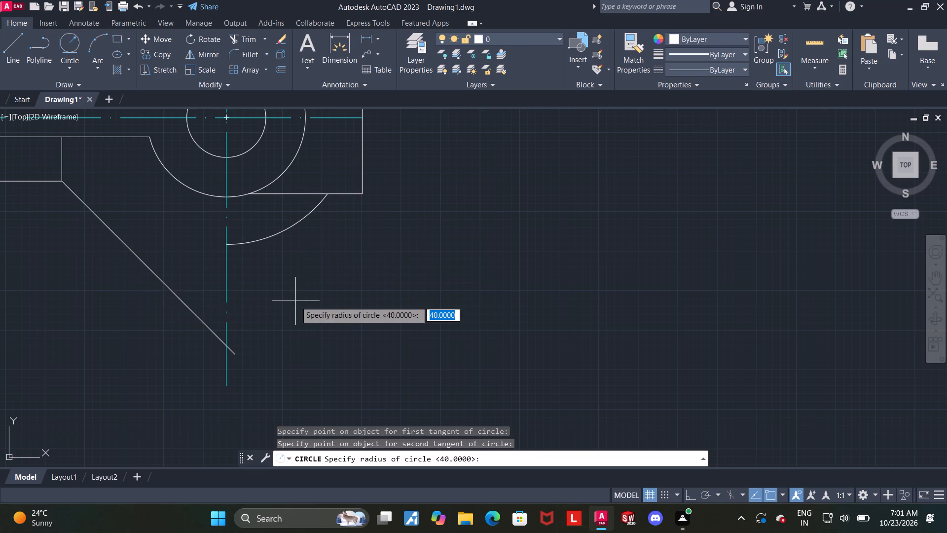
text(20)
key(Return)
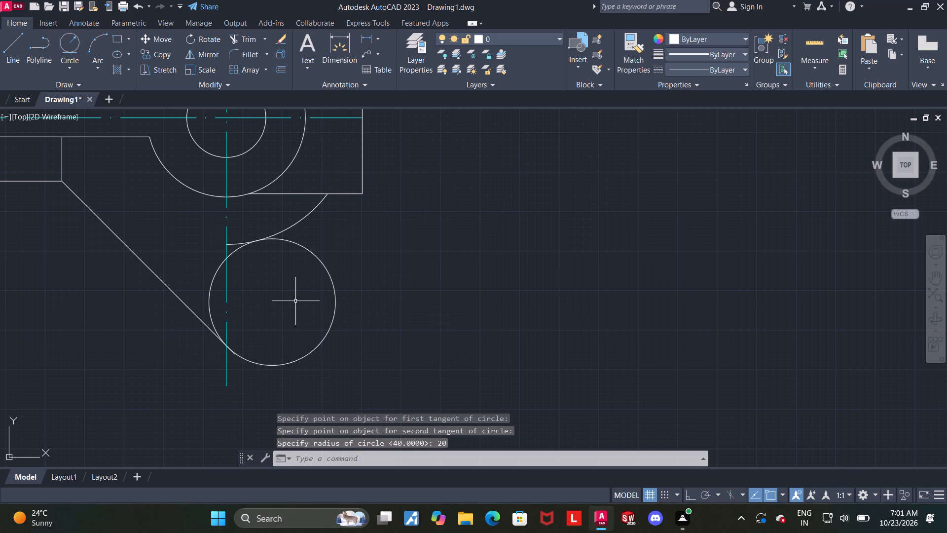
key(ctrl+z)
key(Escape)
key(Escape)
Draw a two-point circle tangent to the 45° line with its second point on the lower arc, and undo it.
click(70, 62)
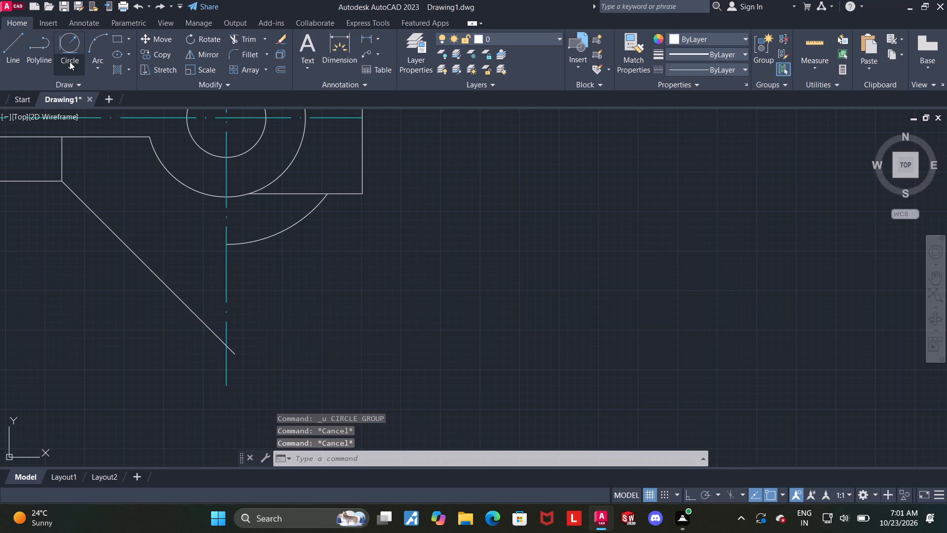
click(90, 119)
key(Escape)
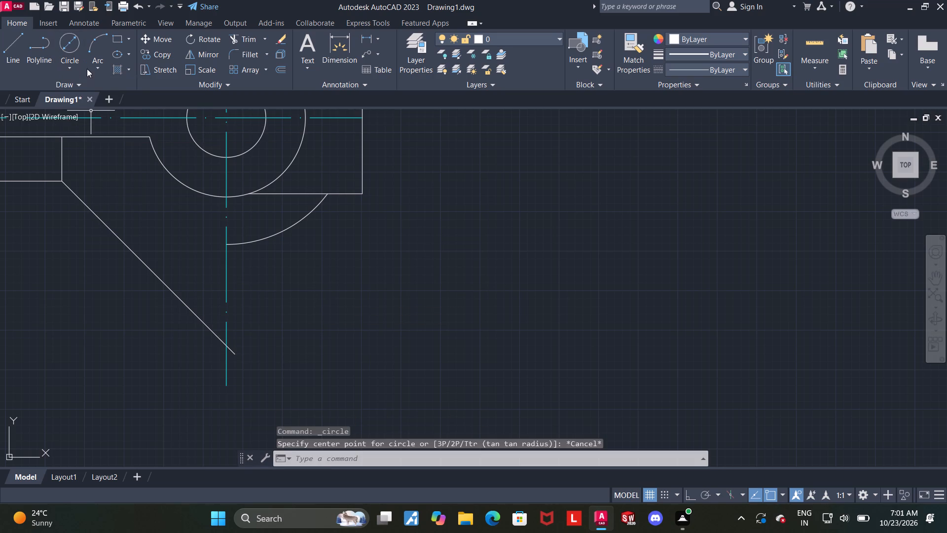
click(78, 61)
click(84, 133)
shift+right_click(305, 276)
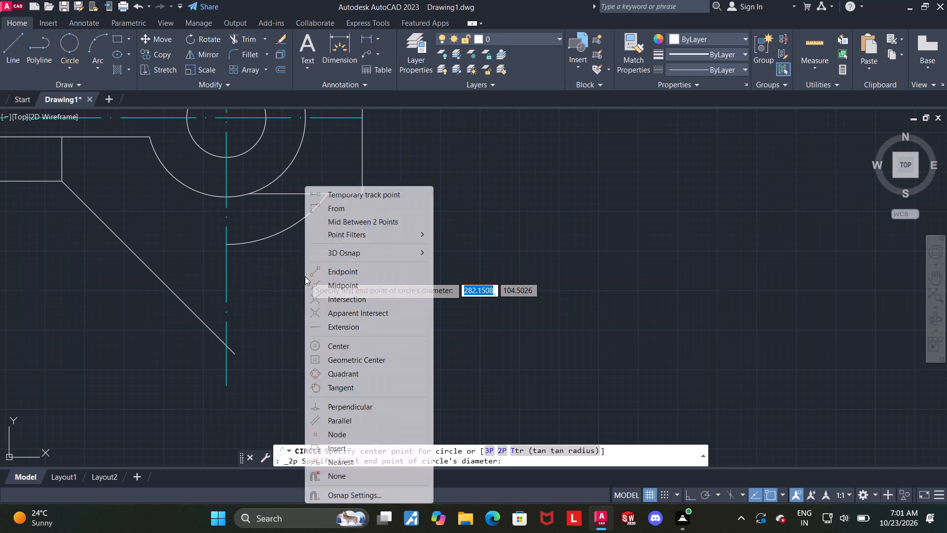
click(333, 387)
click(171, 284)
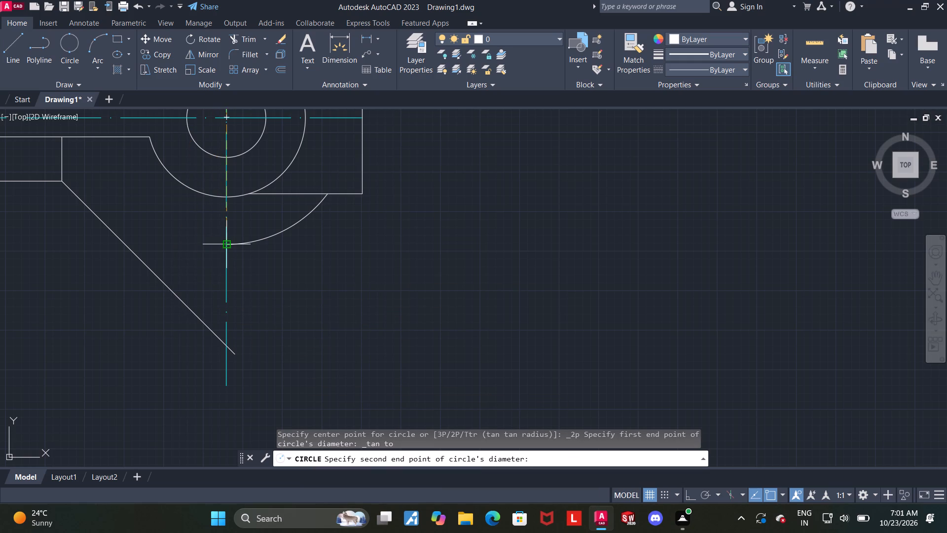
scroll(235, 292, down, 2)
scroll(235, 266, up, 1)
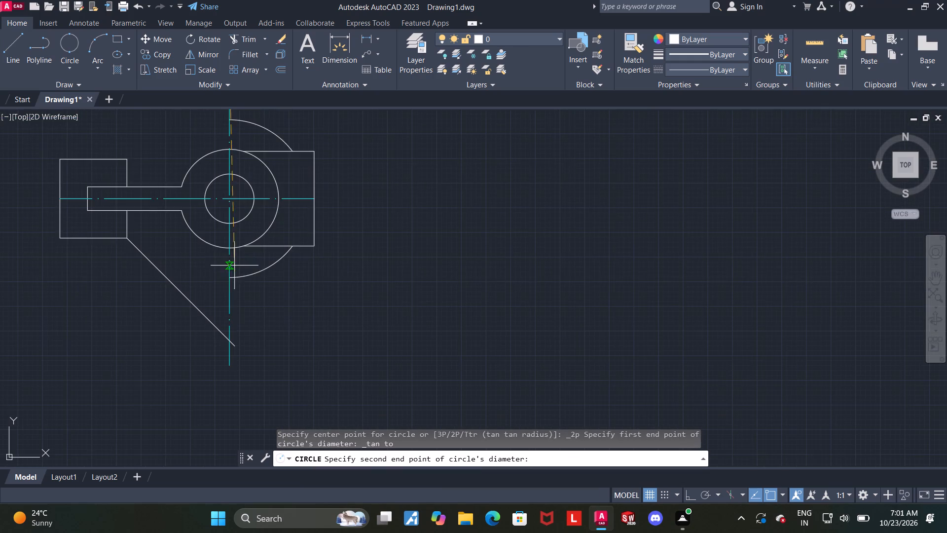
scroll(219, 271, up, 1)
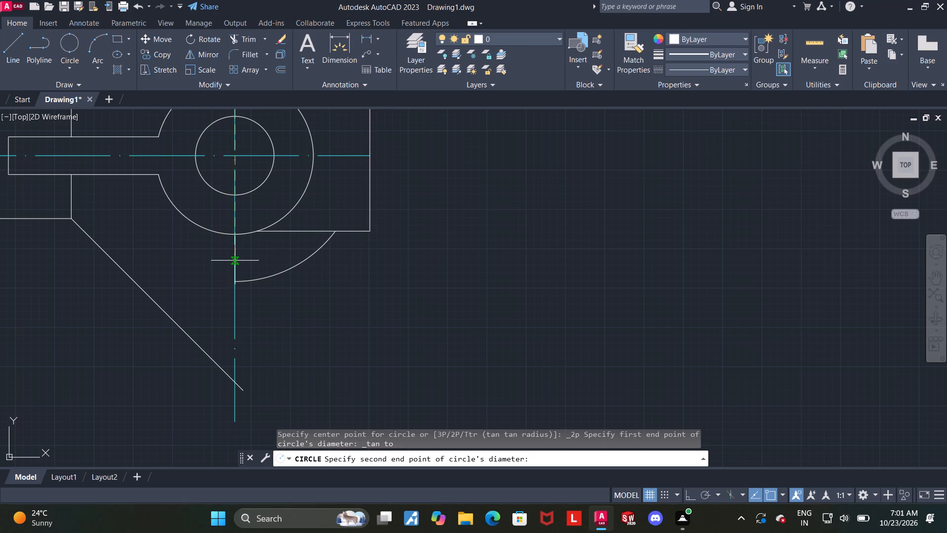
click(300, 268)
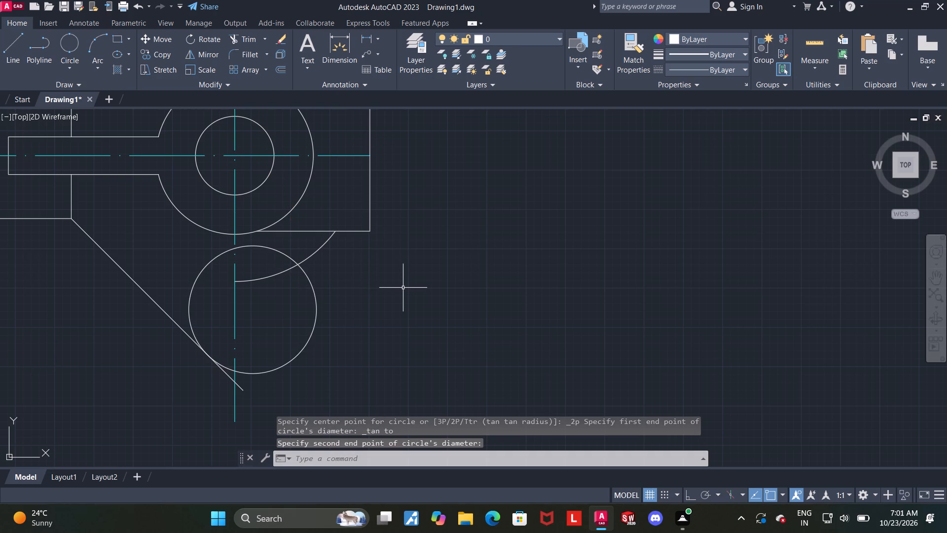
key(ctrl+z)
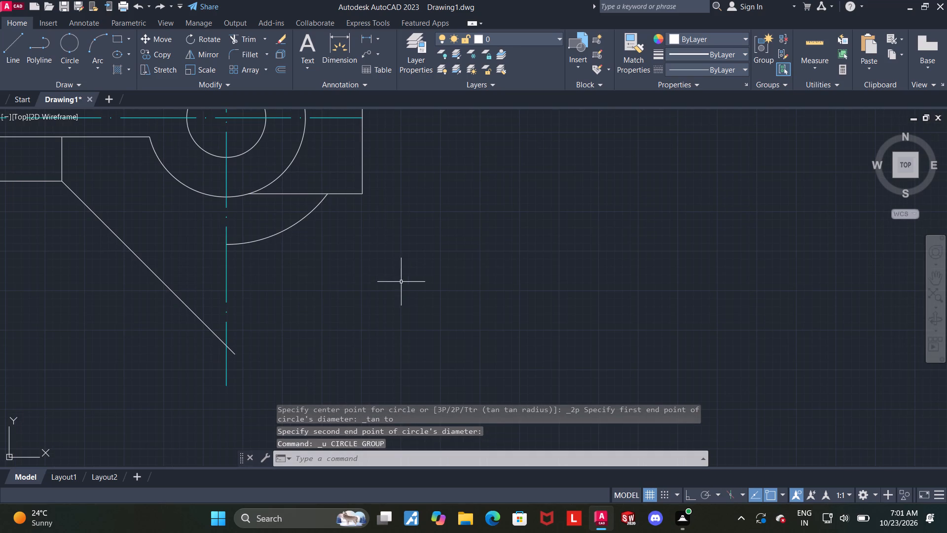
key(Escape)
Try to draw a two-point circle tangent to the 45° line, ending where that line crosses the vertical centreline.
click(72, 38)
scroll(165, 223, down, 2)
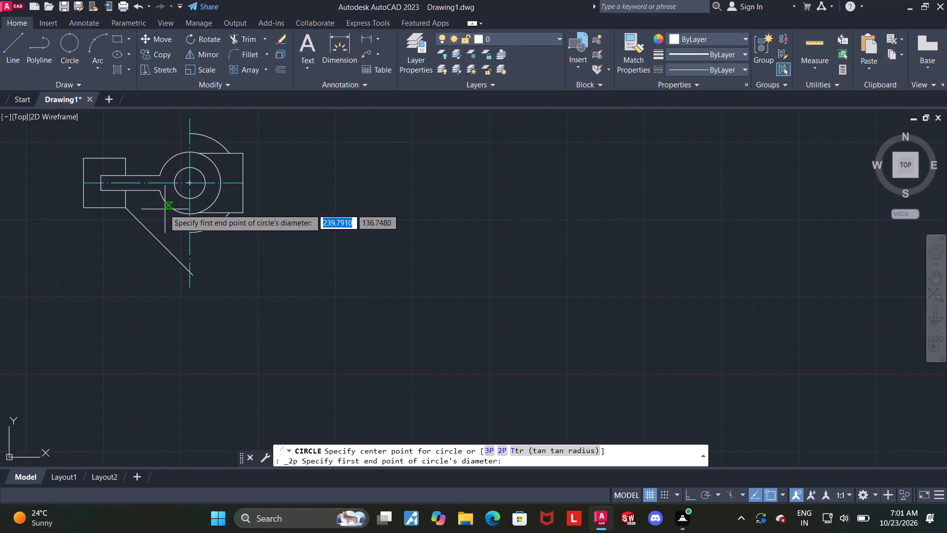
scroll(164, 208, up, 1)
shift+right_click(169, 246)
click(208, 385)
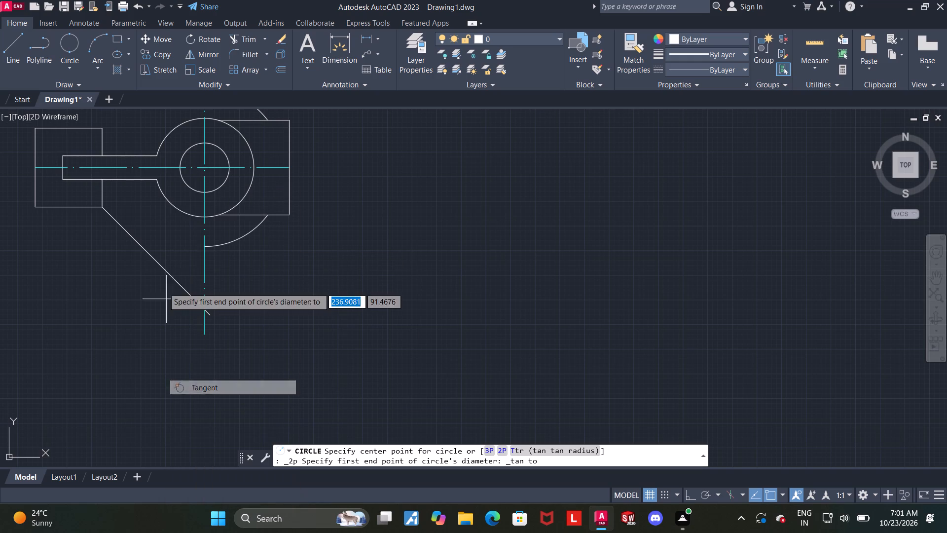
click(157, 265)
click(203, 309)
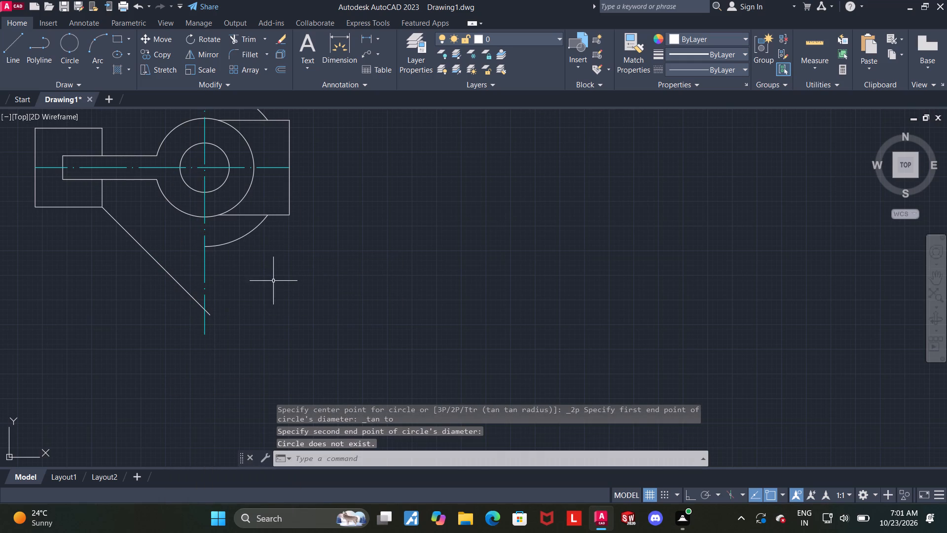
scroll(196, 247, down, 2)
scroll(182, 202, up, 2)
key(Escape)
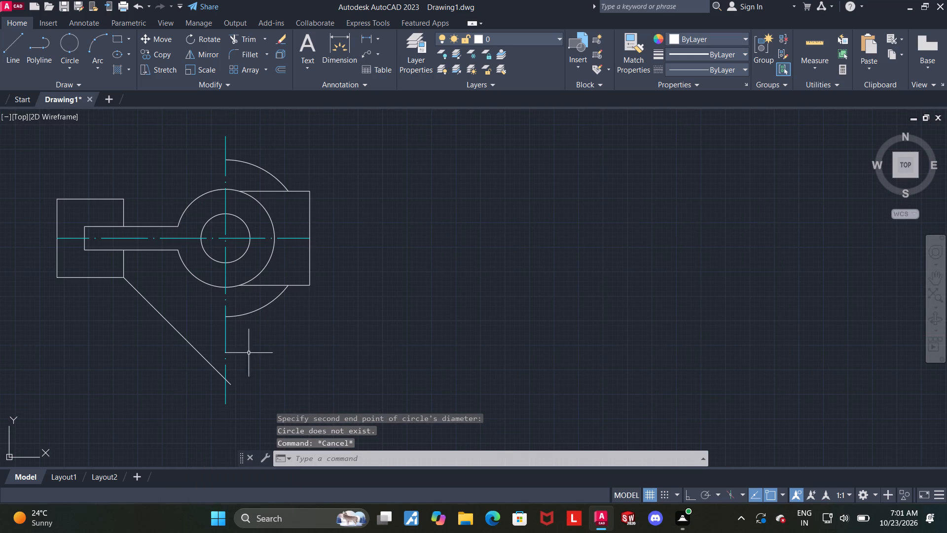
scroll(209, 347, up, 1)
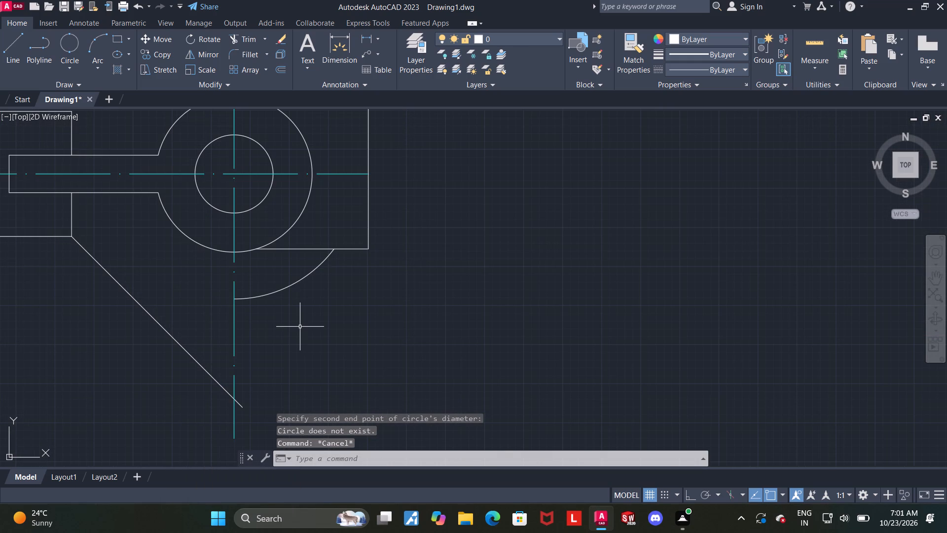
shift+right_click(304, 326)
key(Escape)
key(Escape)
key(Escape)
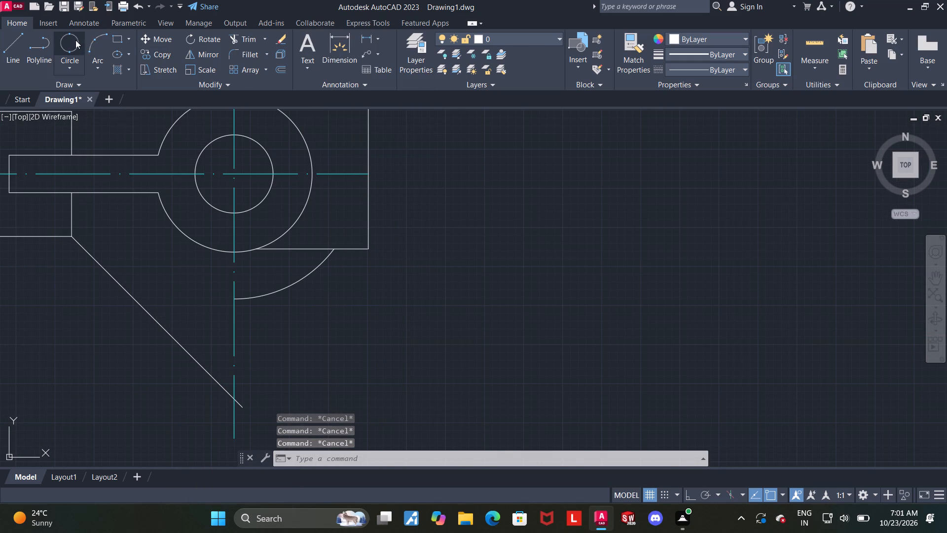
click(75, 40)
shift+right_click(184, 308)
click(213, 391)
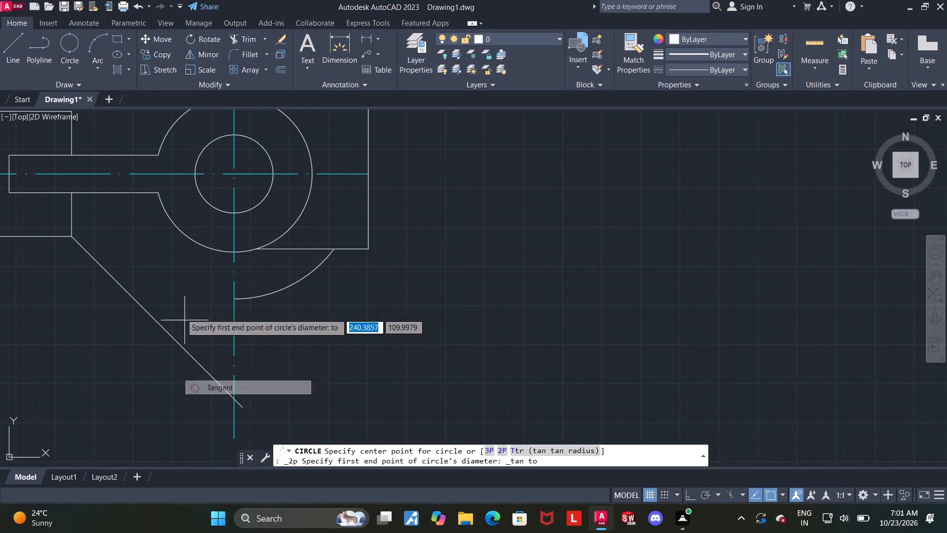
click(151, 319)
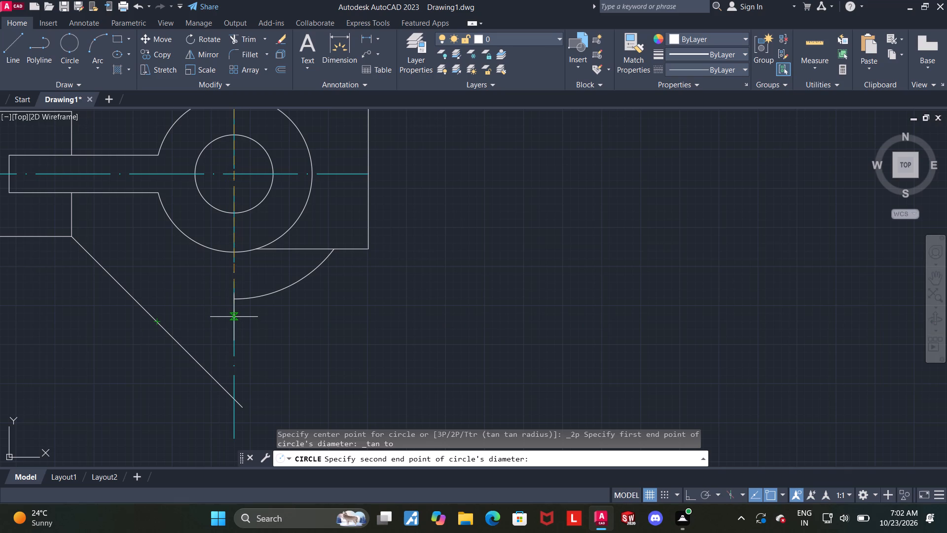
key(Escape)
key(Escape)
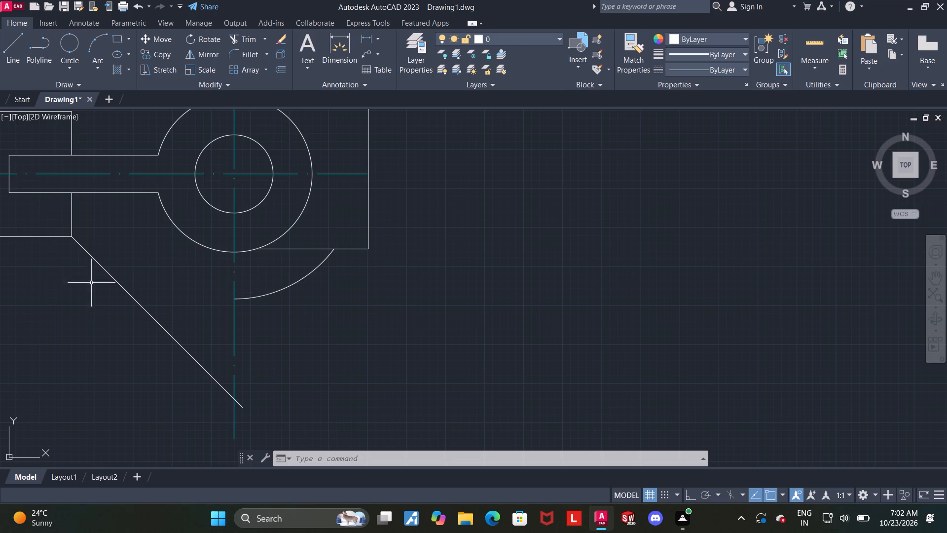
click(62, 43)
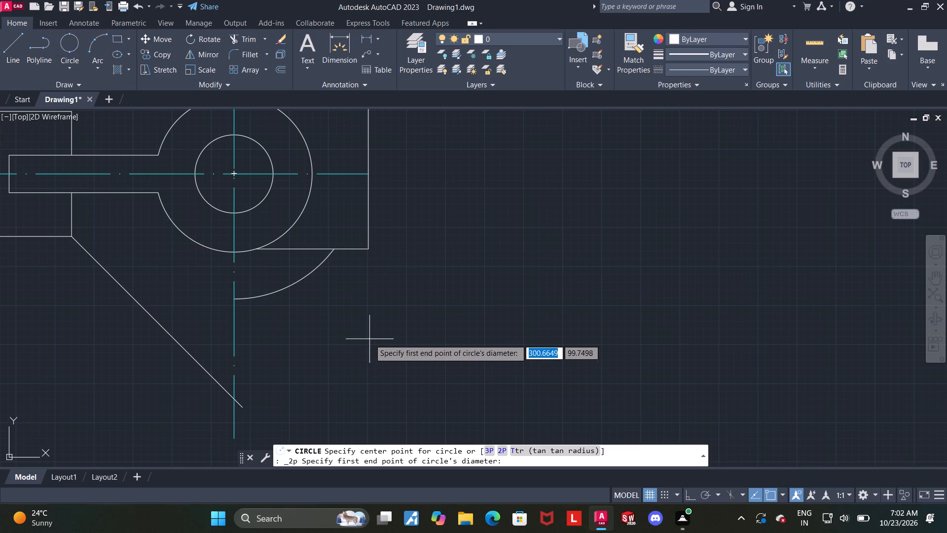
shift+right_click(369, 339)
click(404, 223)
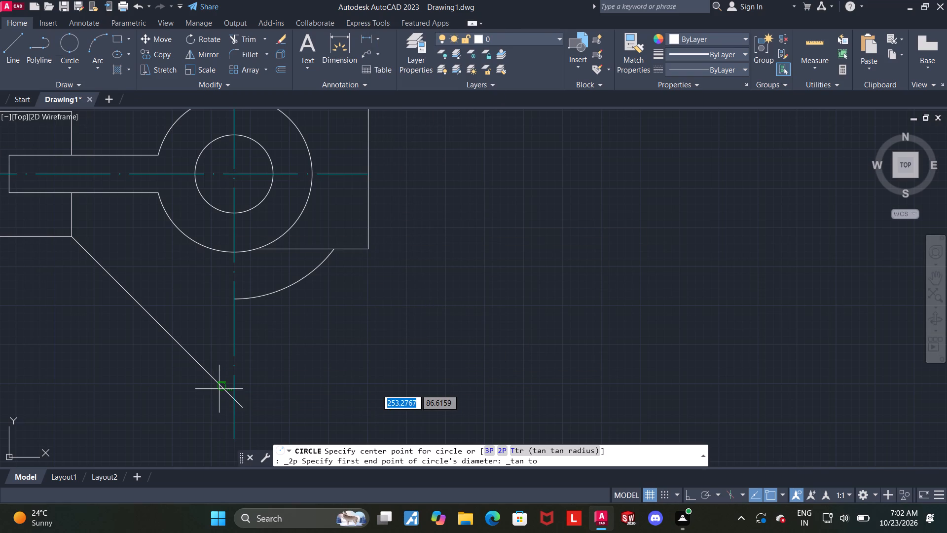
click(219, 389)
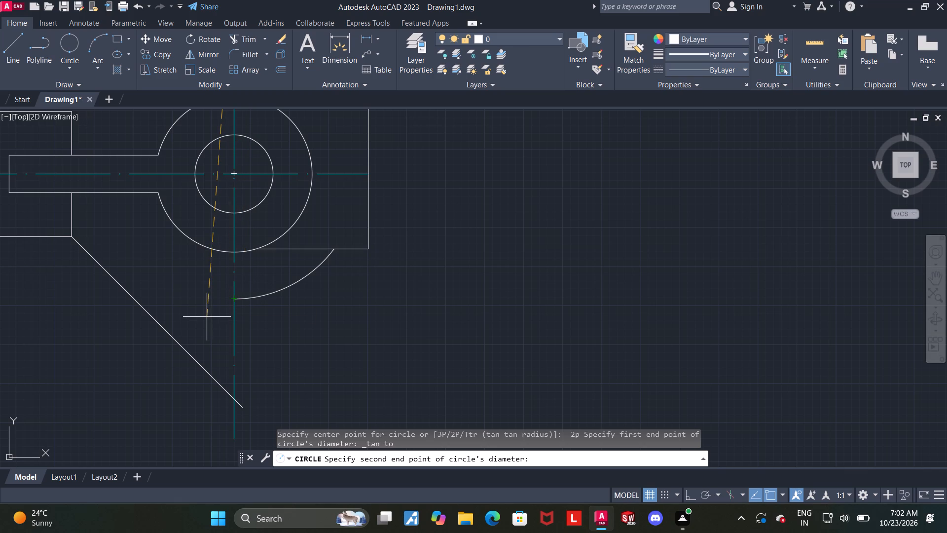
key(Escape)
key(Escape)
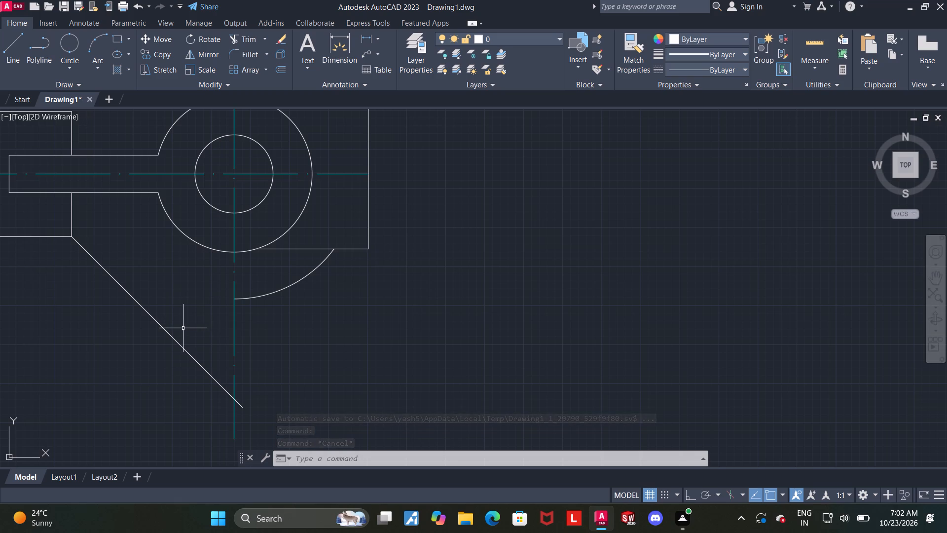
Examine the upper and lower arcs, the vertical centreline and the 45° line around the part.
scroll(183, 328, down, 1)
middle_drag(277, 295, 293, 353)
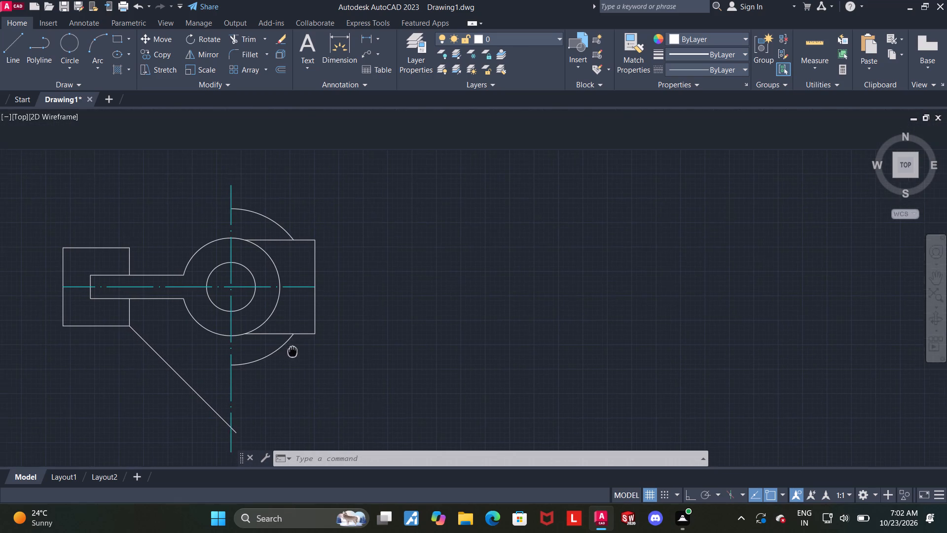
middle_drag(293, 353, 293, 356)
scroll(262, 189, up, 1)
middle_drag(262, 196, 266, 233)
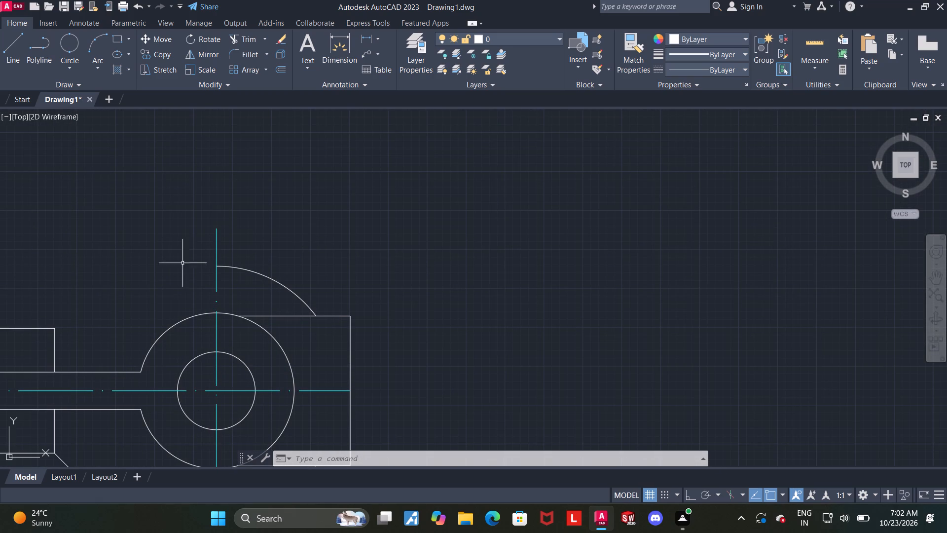
scroll(200, 267, up, 1)
scroll(201, 267, down, 4)
scroll(235, 316, up, 2)
middle_drag(225, 375, 223, 345)
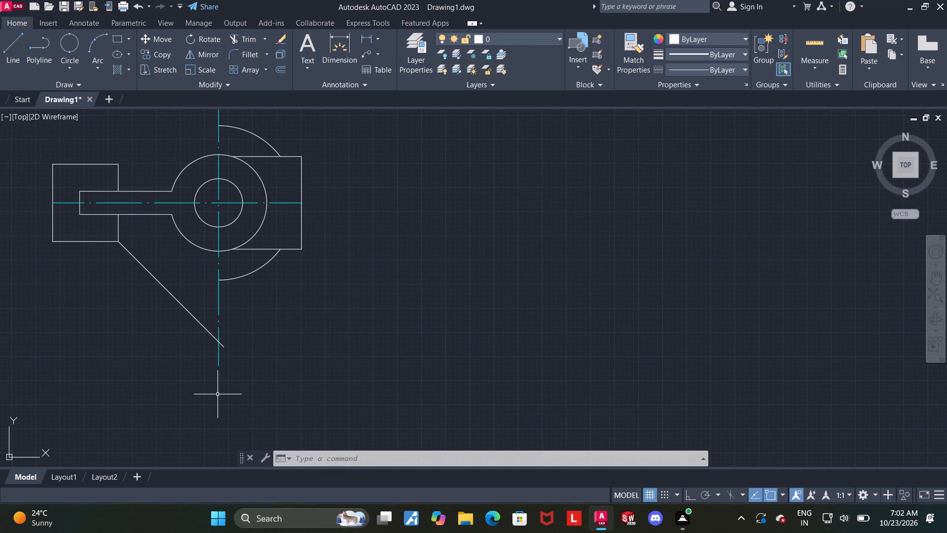
scroll(218, 394, up, 1)
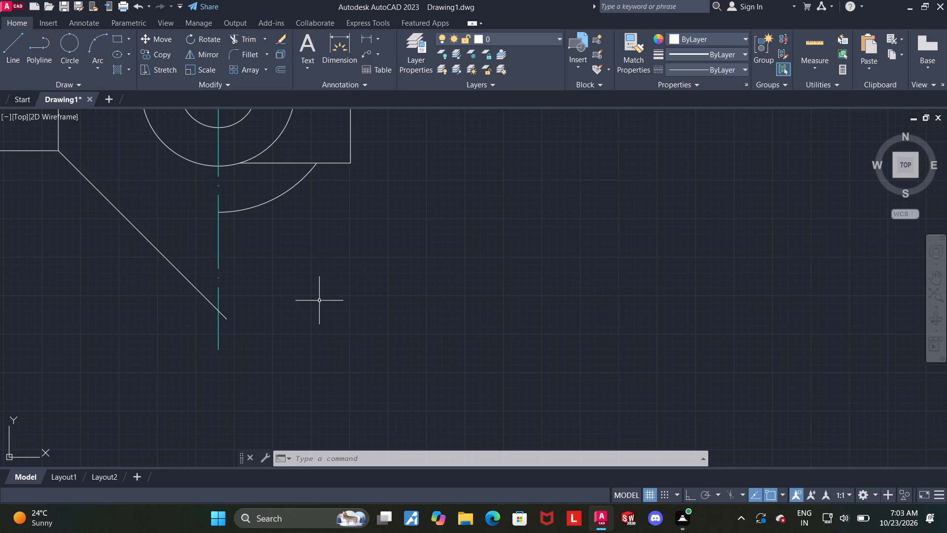
scroll(344, 306, down, 1)
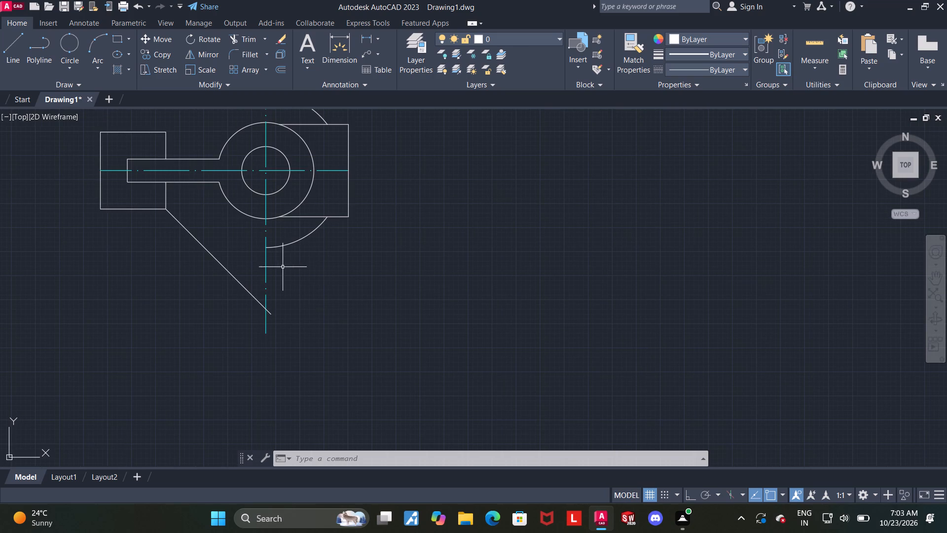
scroll(275, 275, up, 1)
Begin another circle by bringing up the available circle construction methods.
click(68, 61)
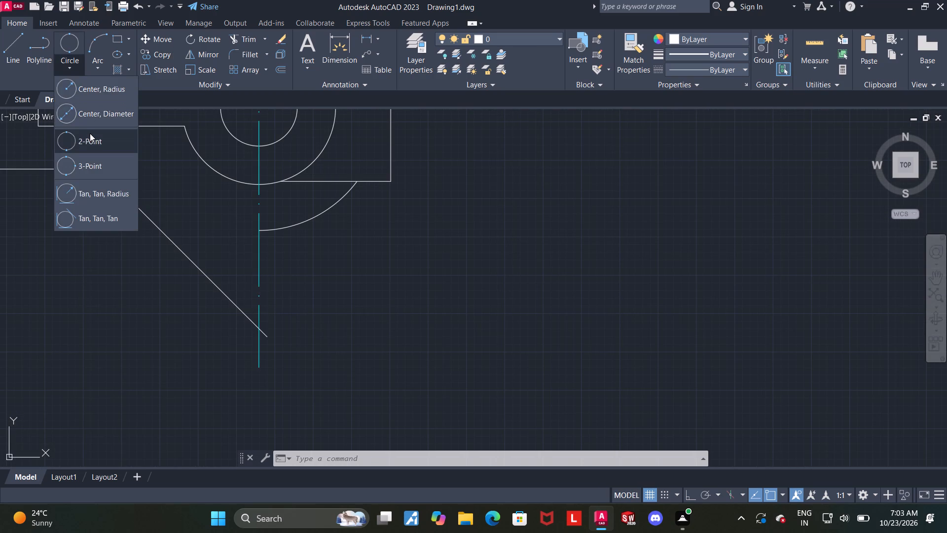
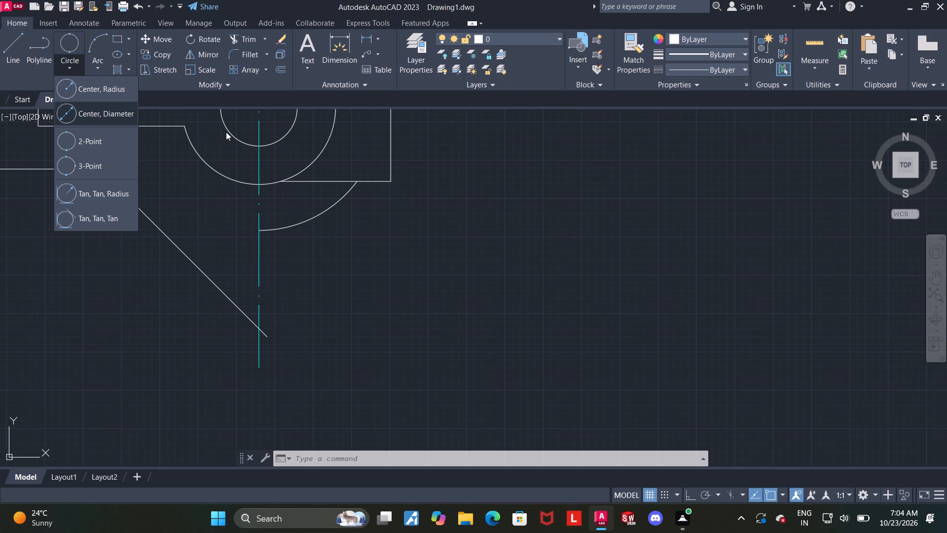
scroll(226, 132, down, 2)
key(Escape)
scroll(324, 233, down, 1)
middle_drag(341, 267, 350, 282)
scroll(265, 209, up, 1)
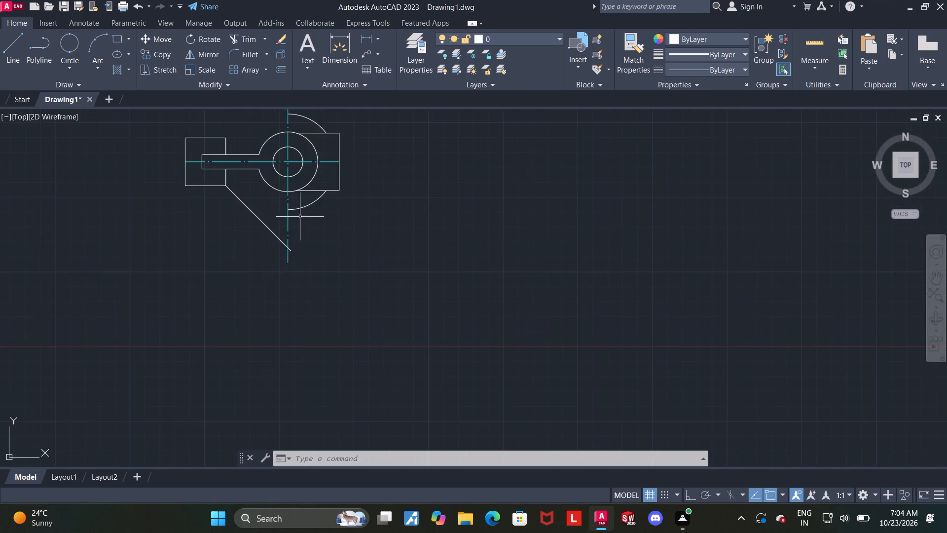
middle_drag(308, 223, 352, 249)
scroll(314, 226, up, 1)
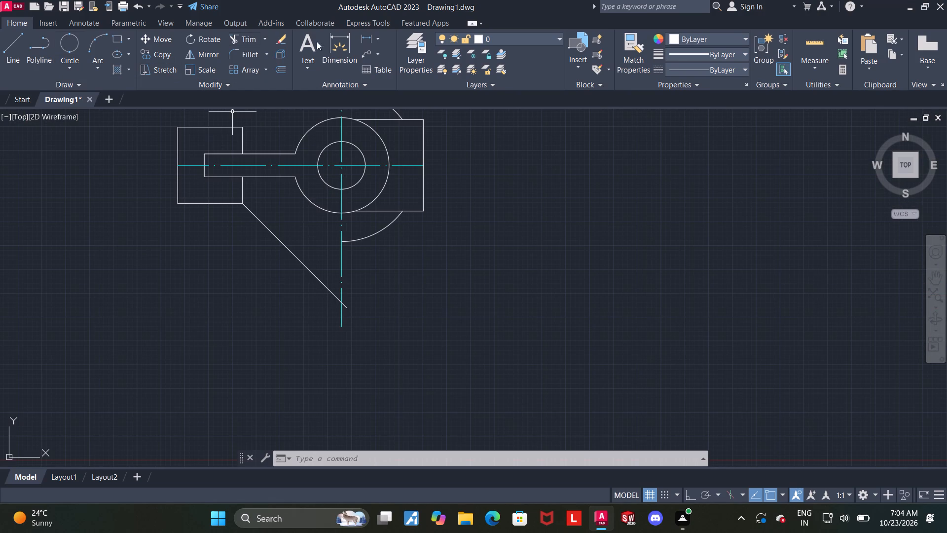
Modify the Standard dimension style so that its text height is 3.
key(d)
key(Return)
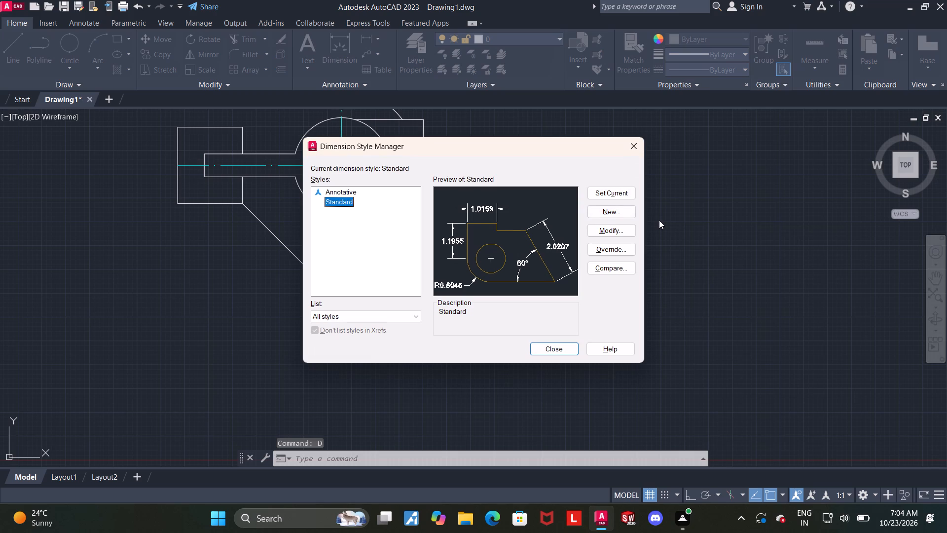
click(626, 228)
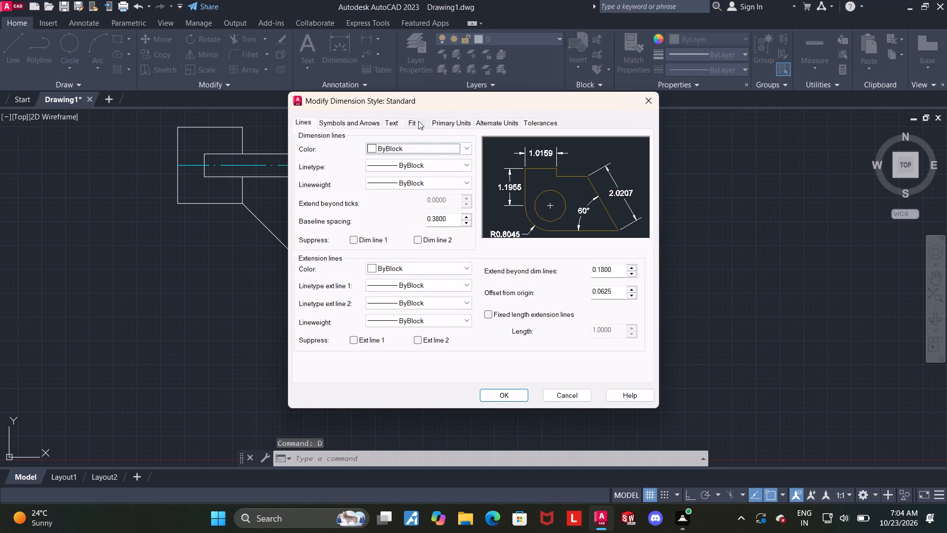
click(398, 120)
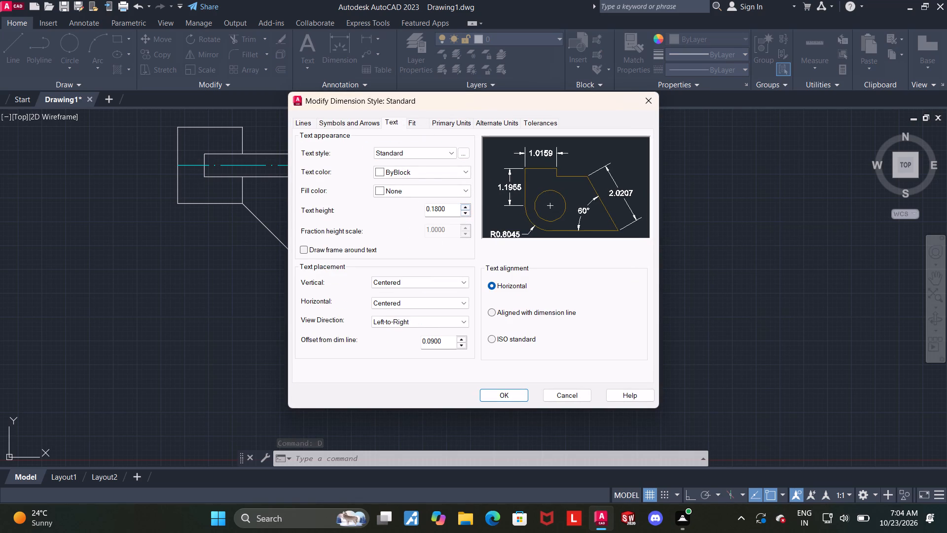
drag(456, 208, 349, 201)
key(3)
key(Return)
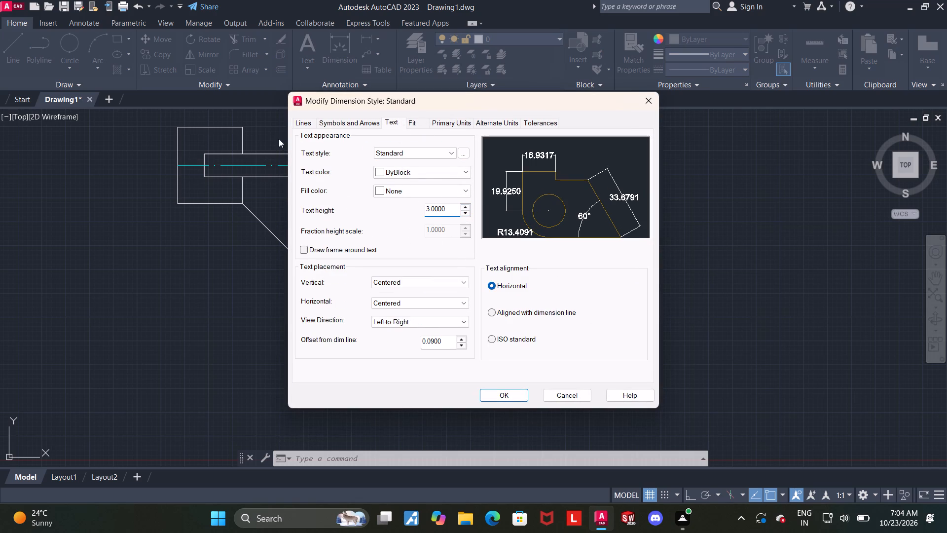
click(514, 397)
click(545, 353)
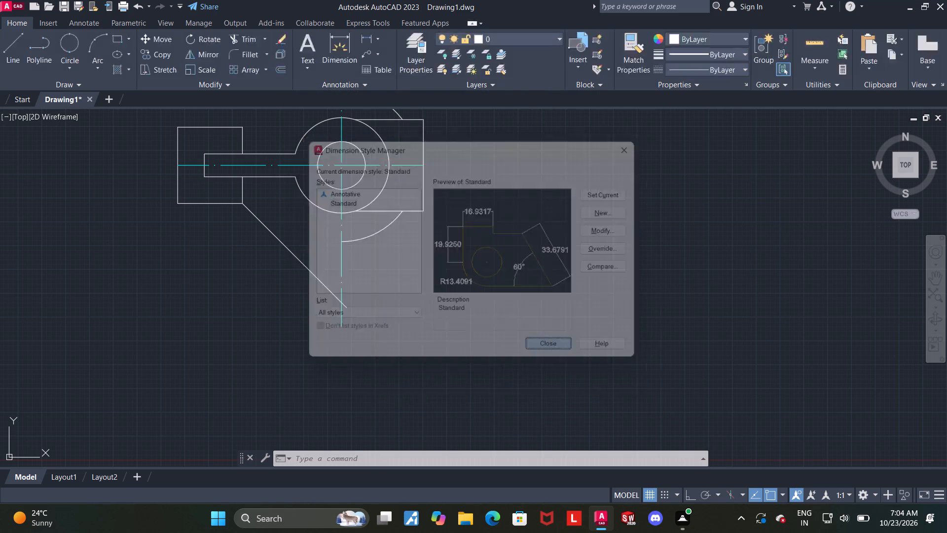
Check the radius of the lower arc with the Dimension command, without placing a dimension.
click(326, 48)
click(332, 44)
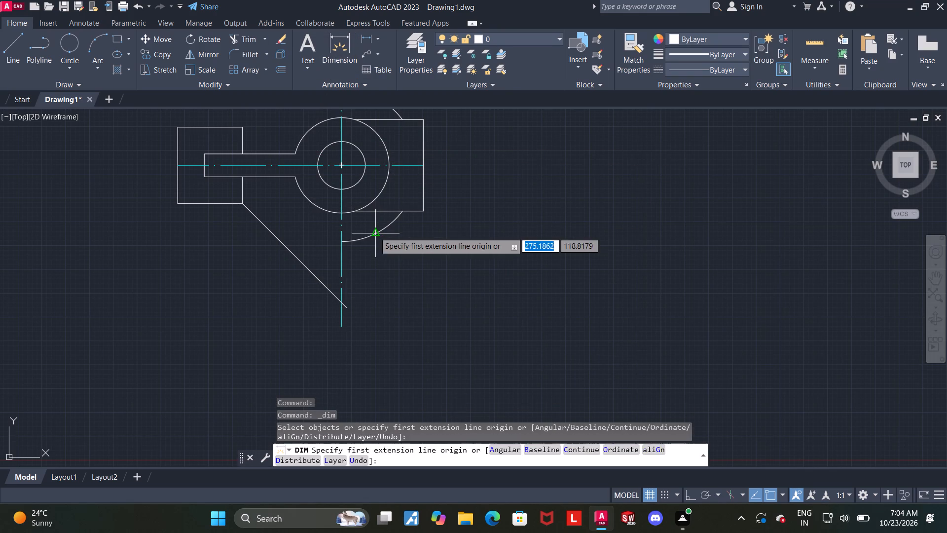
key(Escape)
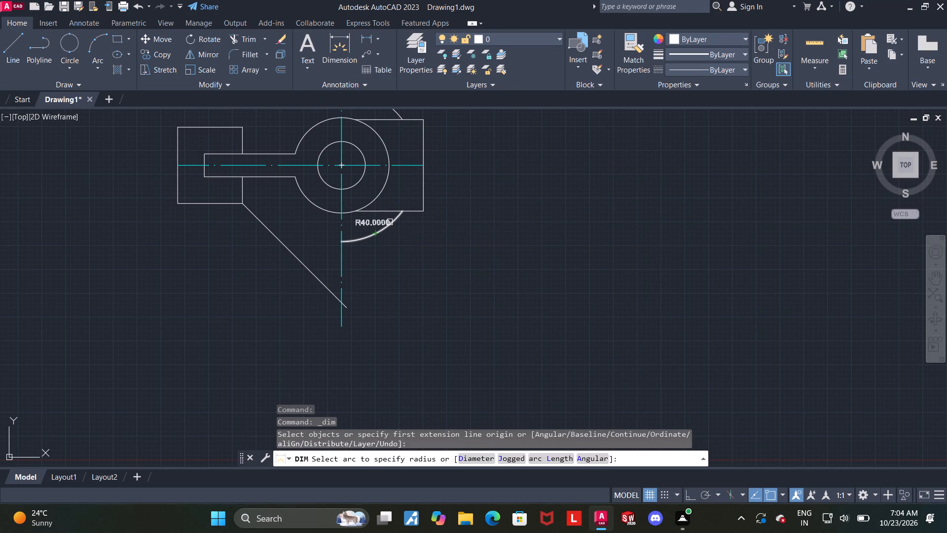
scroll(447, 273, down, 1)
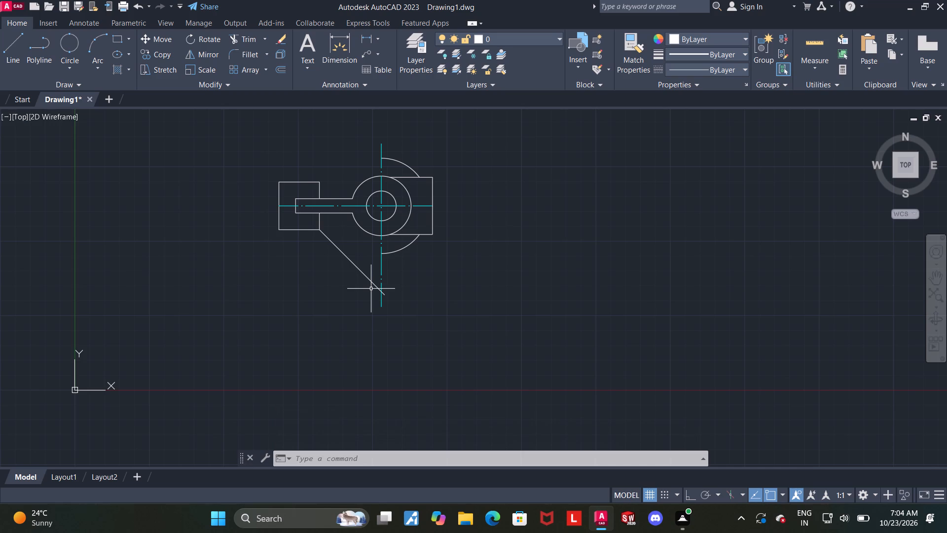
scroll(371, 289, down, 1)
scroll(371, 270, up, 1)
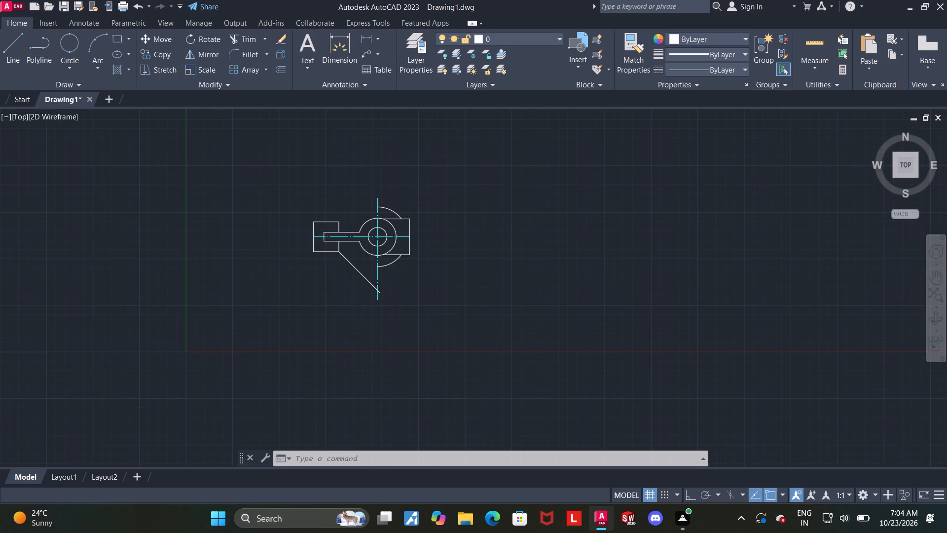
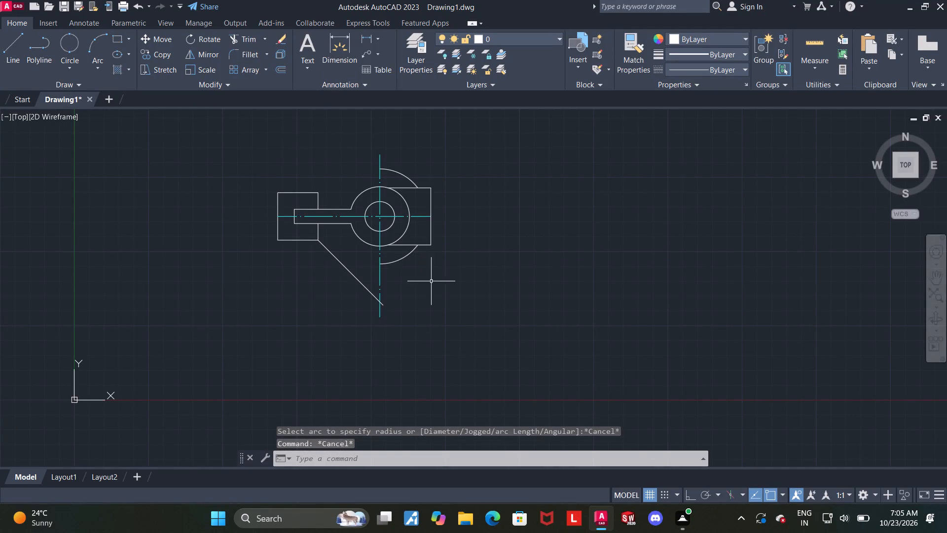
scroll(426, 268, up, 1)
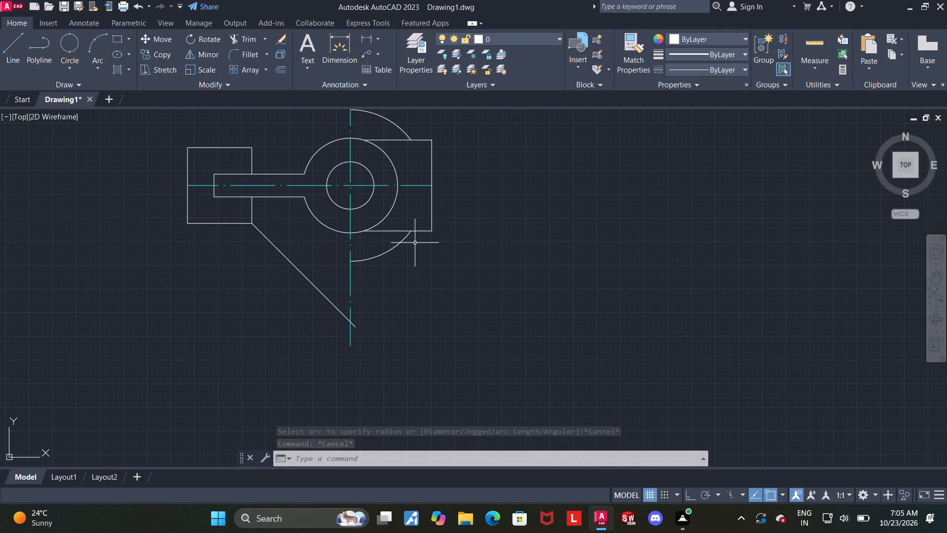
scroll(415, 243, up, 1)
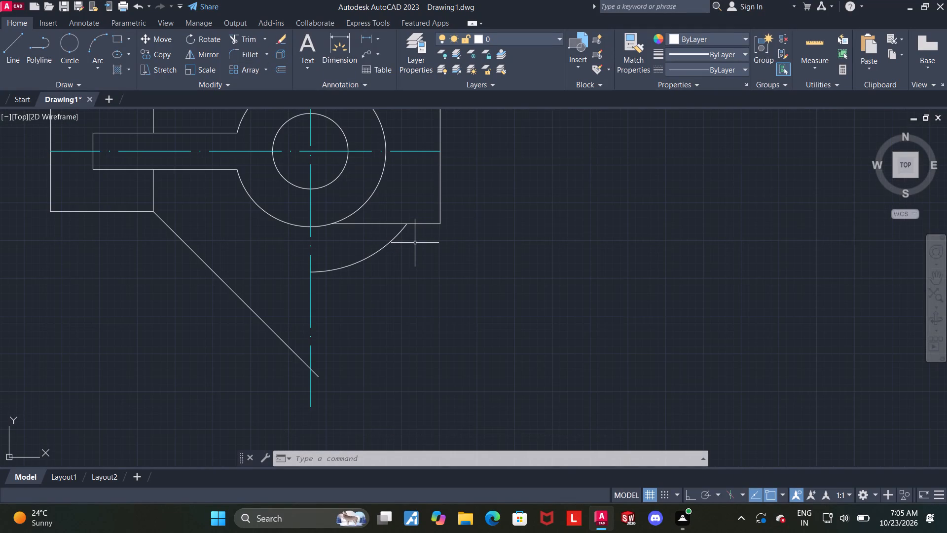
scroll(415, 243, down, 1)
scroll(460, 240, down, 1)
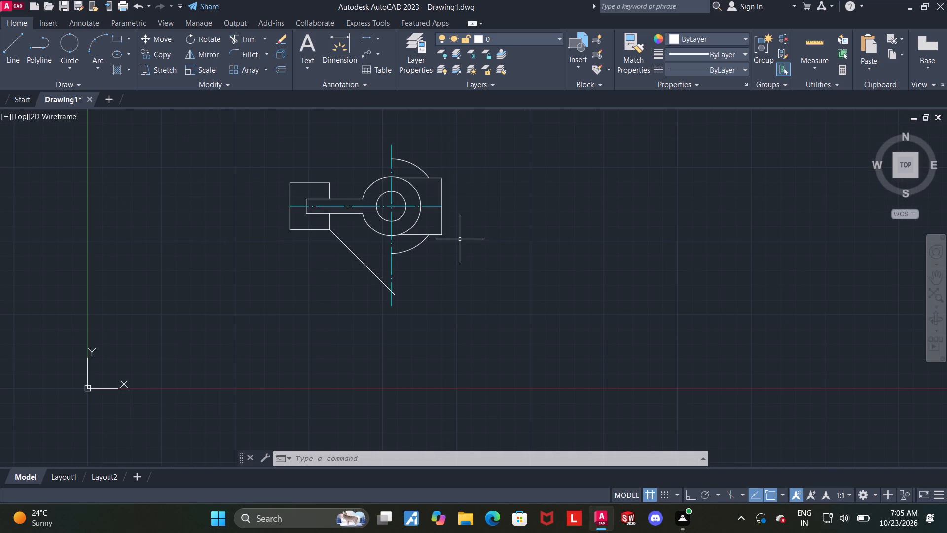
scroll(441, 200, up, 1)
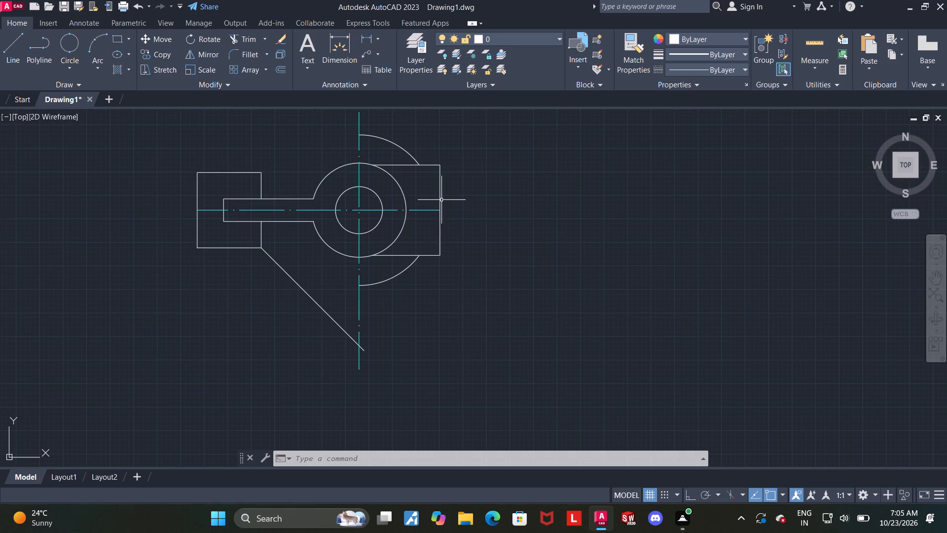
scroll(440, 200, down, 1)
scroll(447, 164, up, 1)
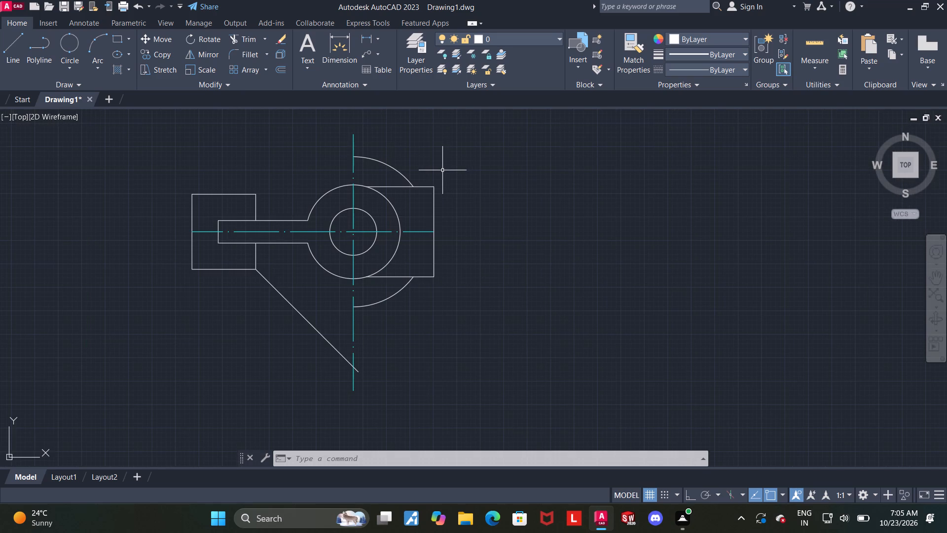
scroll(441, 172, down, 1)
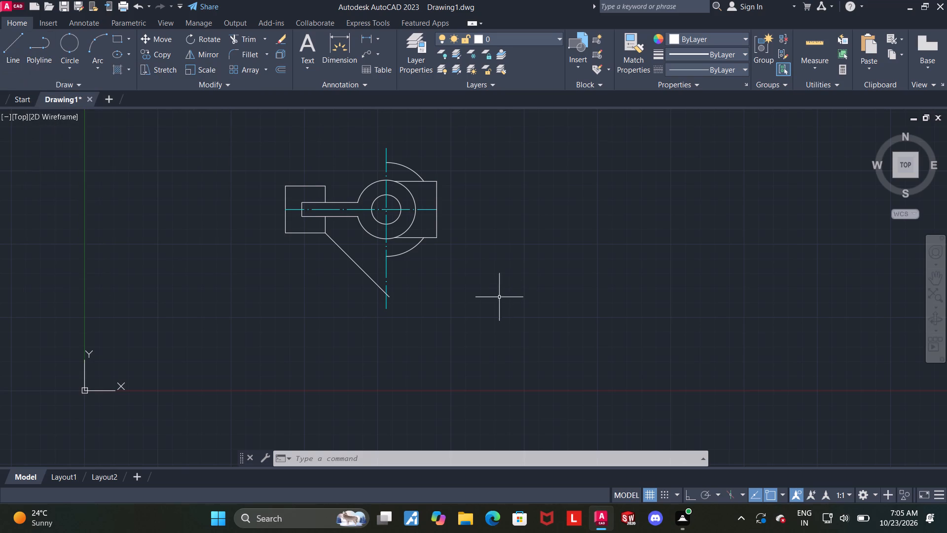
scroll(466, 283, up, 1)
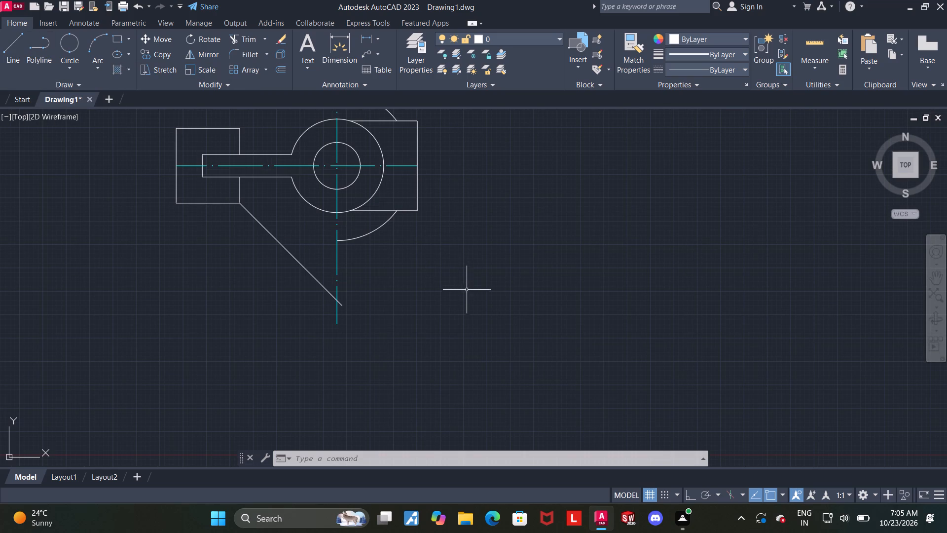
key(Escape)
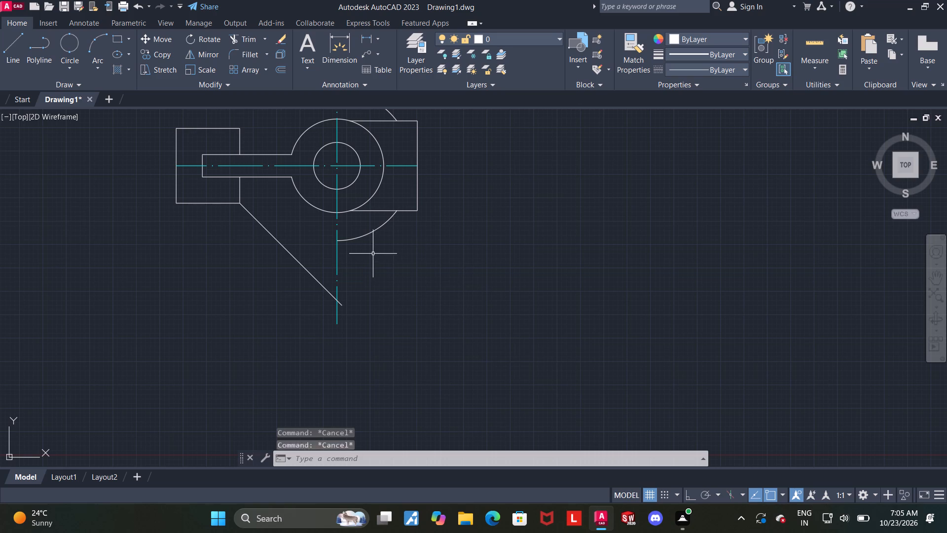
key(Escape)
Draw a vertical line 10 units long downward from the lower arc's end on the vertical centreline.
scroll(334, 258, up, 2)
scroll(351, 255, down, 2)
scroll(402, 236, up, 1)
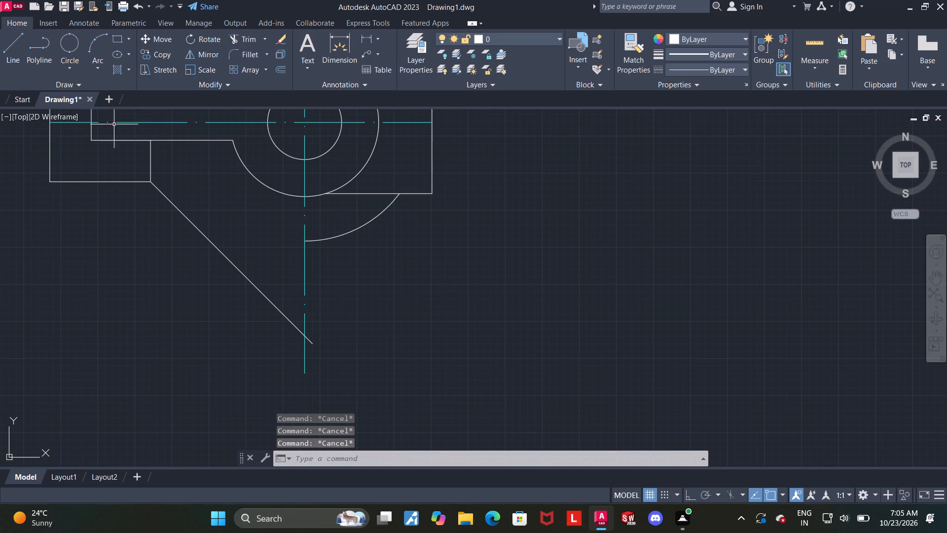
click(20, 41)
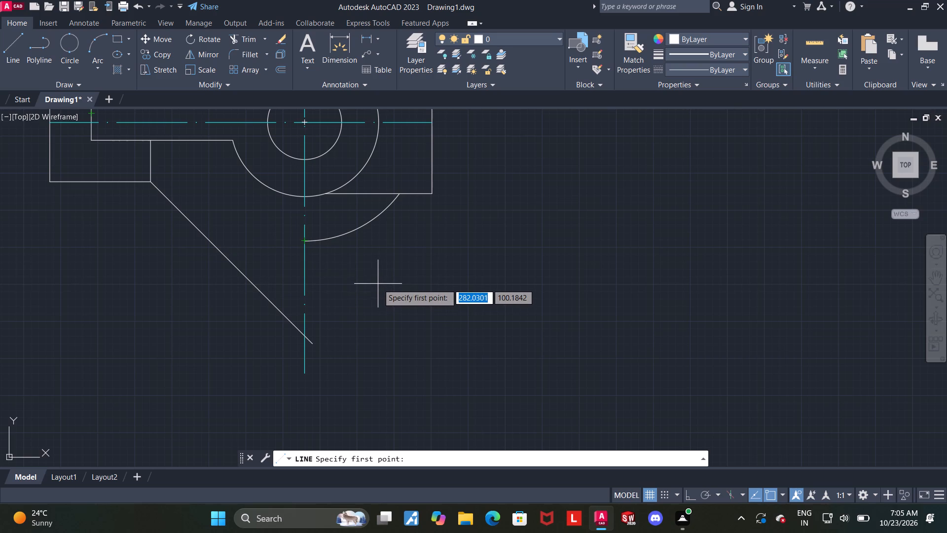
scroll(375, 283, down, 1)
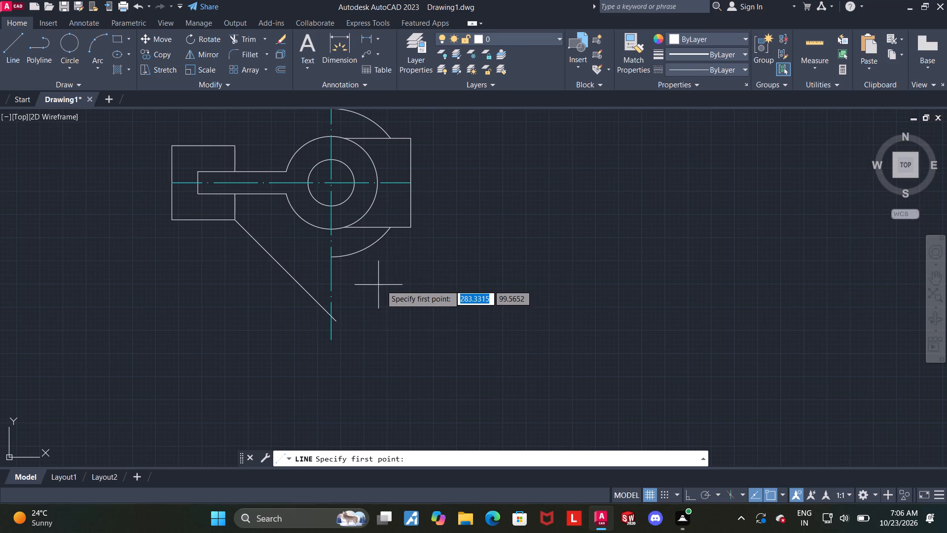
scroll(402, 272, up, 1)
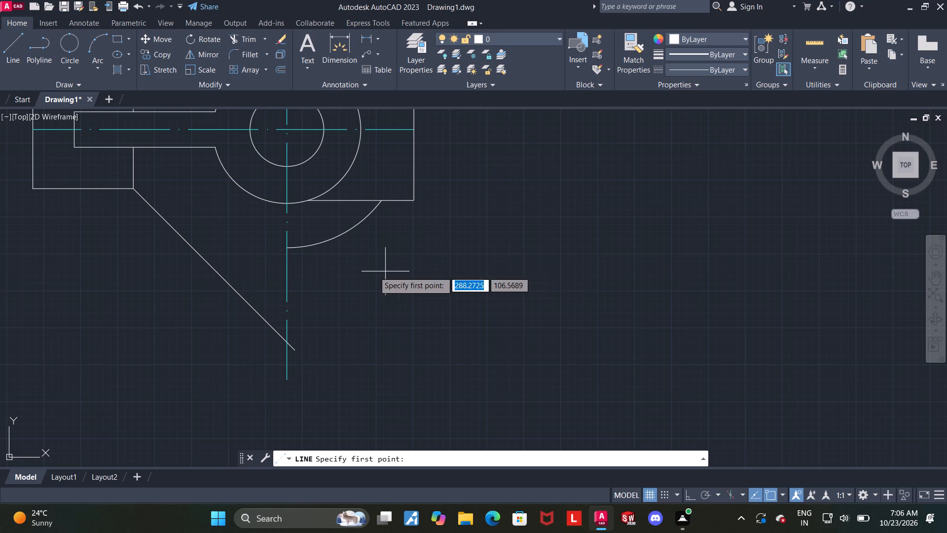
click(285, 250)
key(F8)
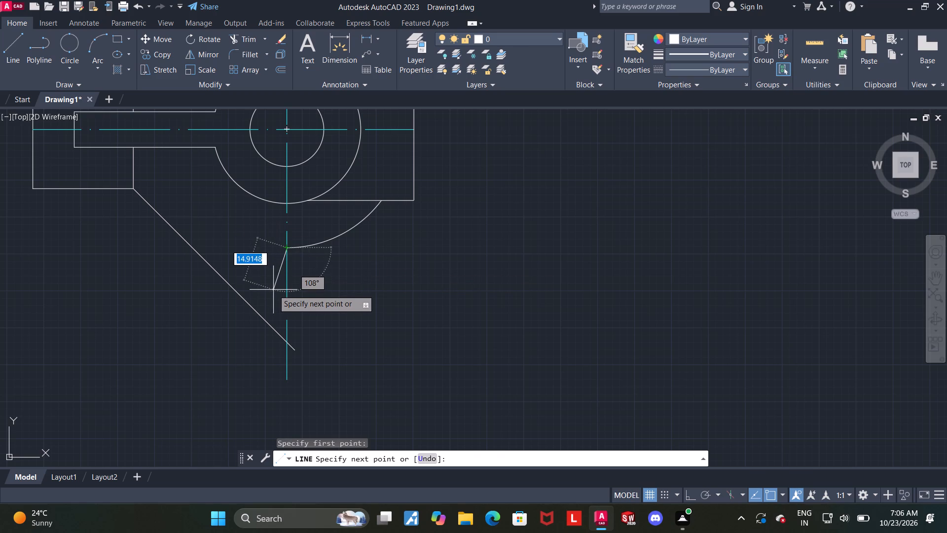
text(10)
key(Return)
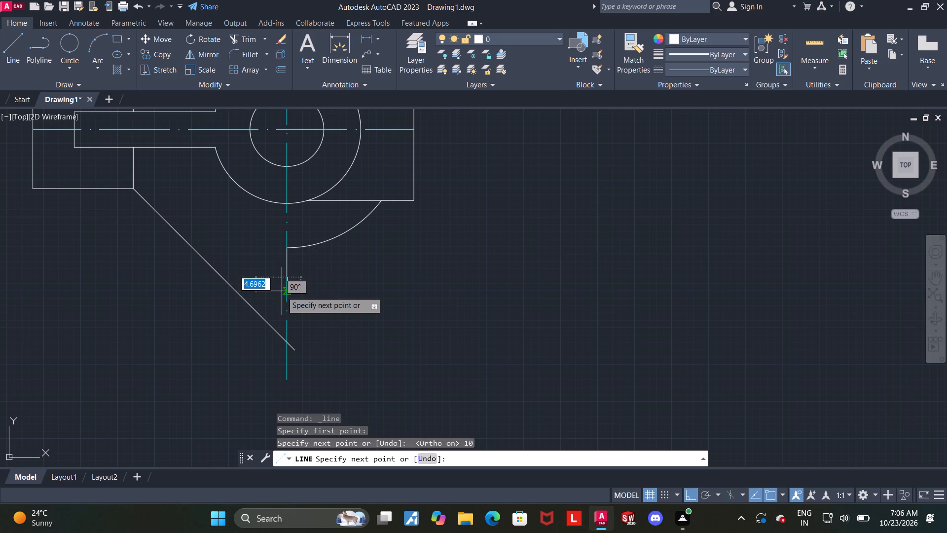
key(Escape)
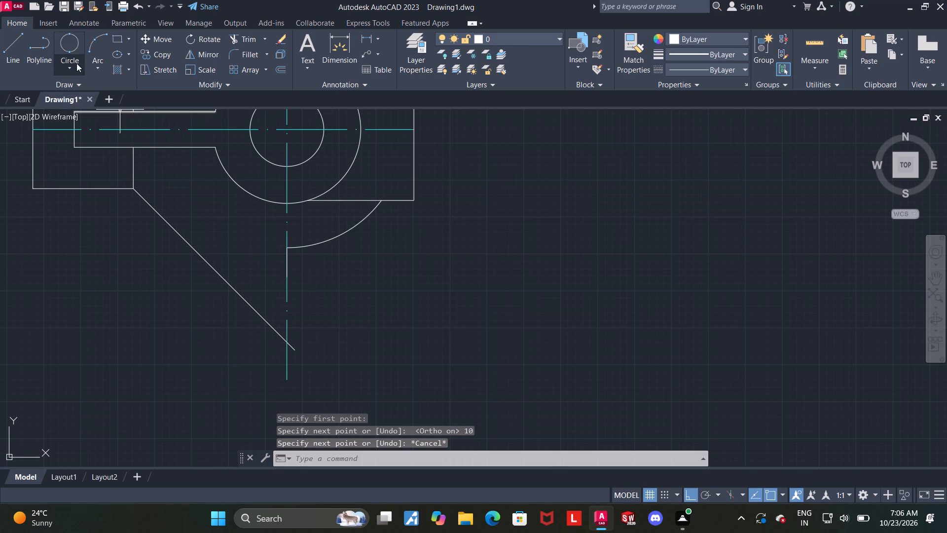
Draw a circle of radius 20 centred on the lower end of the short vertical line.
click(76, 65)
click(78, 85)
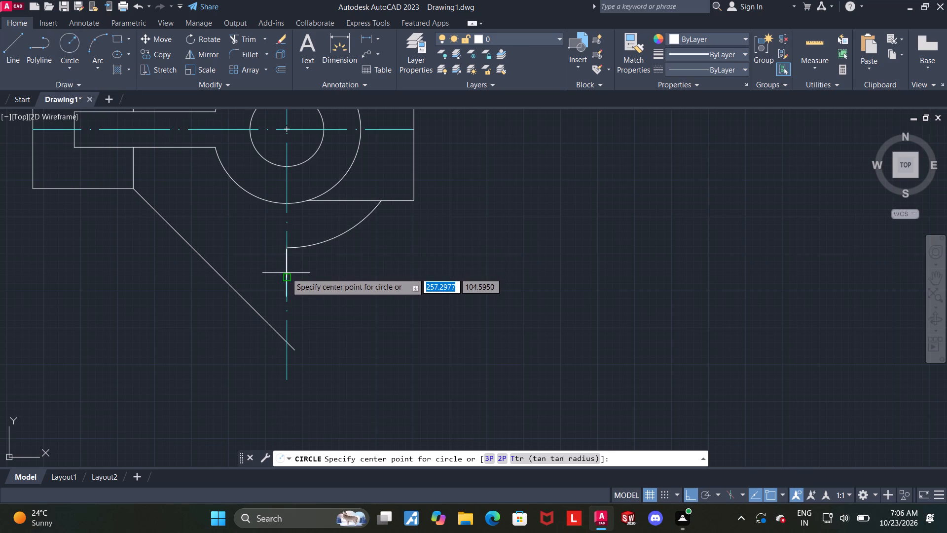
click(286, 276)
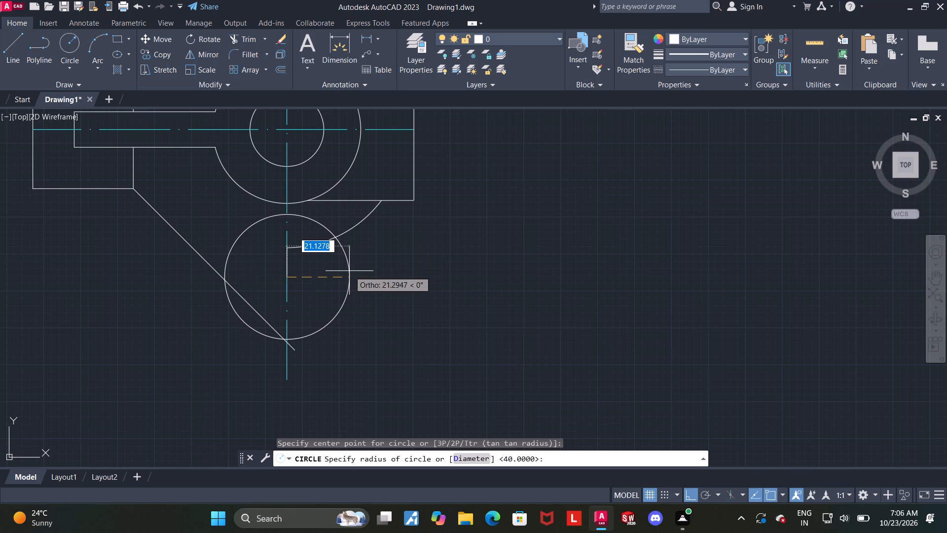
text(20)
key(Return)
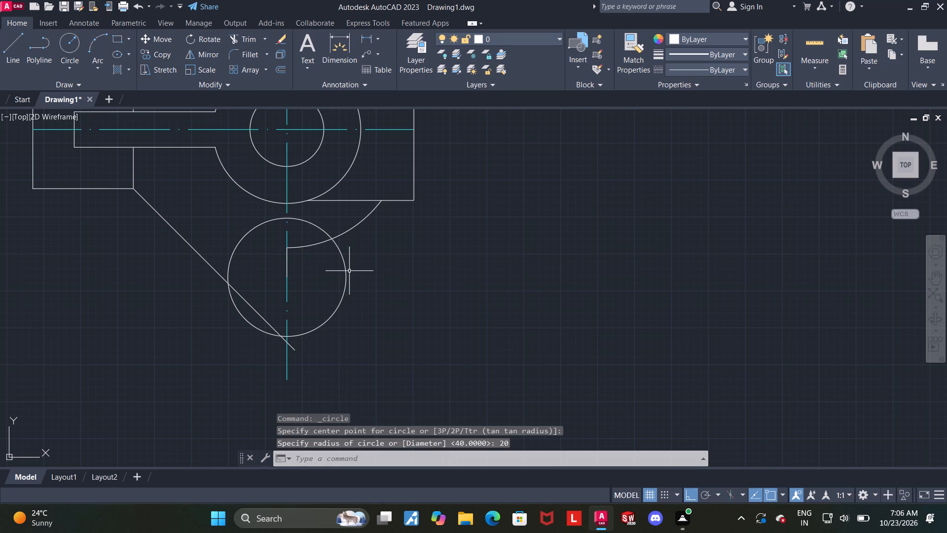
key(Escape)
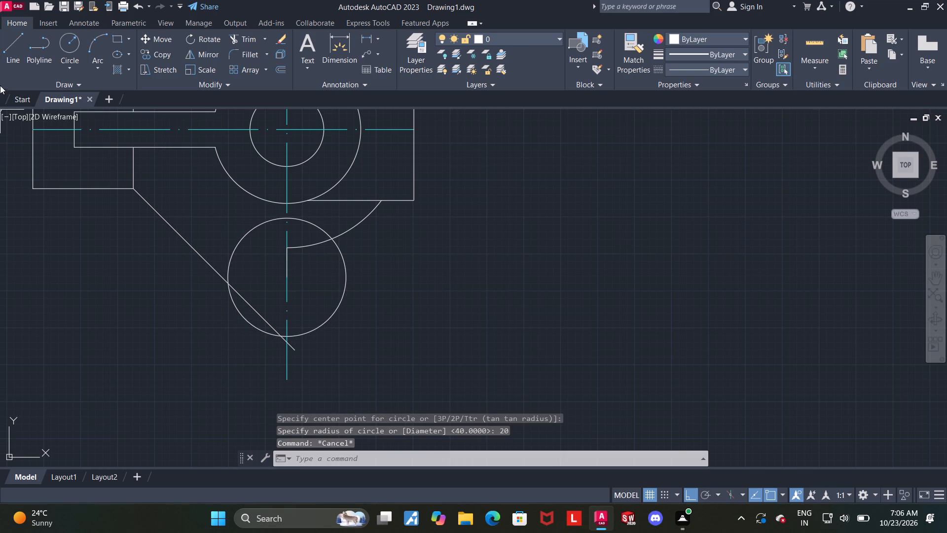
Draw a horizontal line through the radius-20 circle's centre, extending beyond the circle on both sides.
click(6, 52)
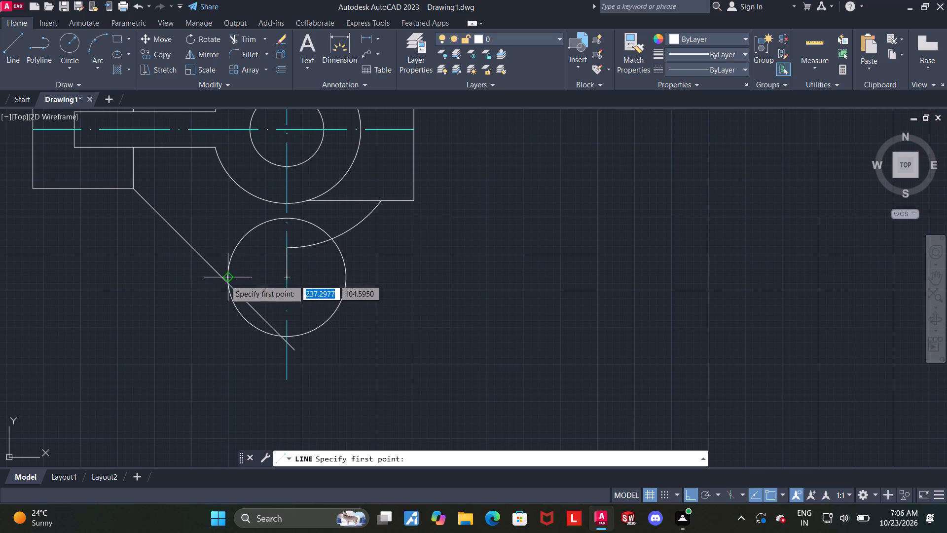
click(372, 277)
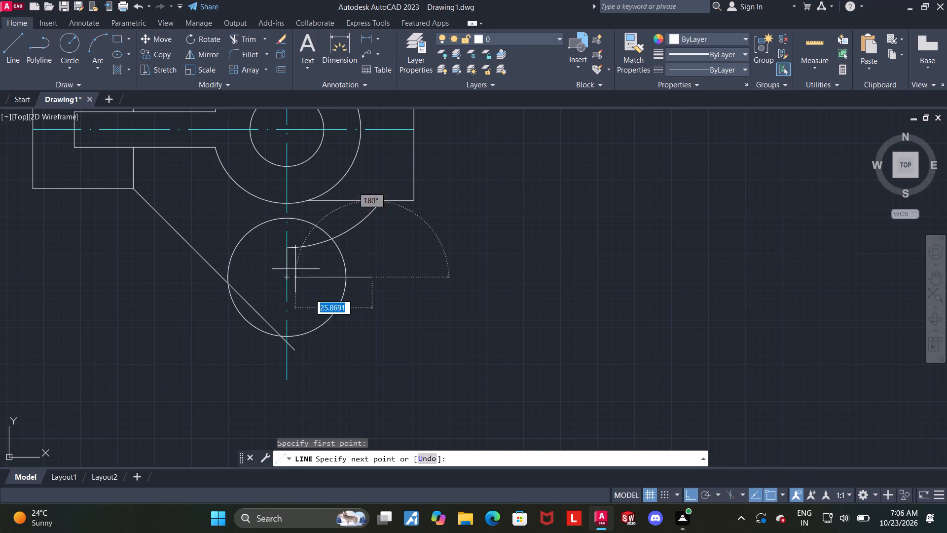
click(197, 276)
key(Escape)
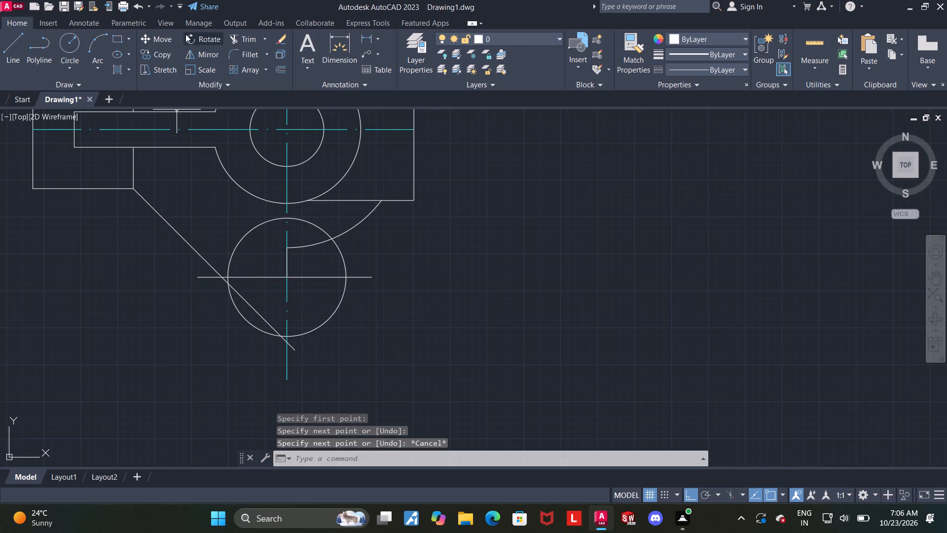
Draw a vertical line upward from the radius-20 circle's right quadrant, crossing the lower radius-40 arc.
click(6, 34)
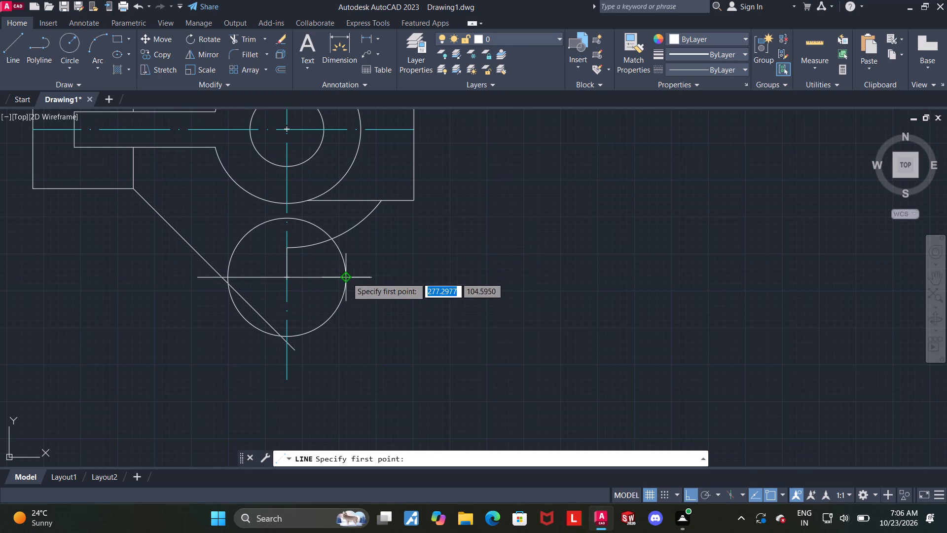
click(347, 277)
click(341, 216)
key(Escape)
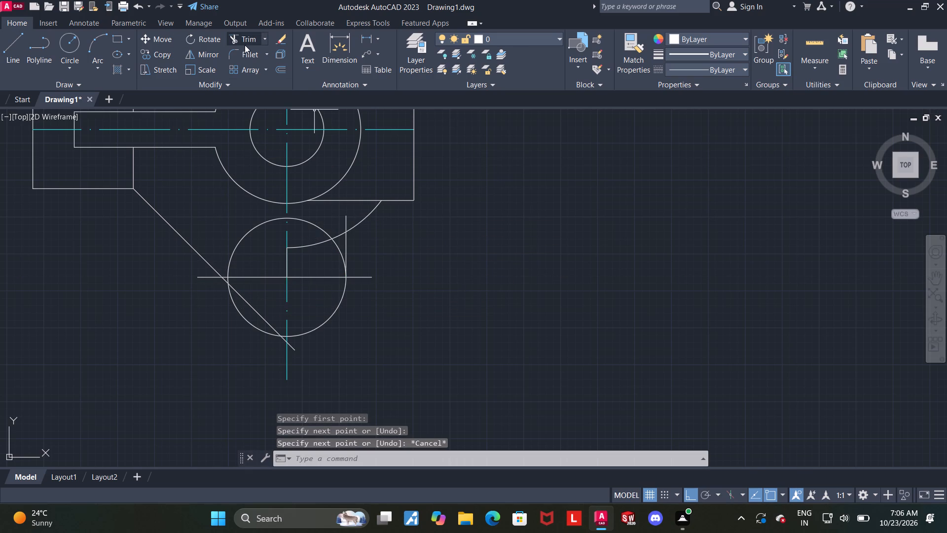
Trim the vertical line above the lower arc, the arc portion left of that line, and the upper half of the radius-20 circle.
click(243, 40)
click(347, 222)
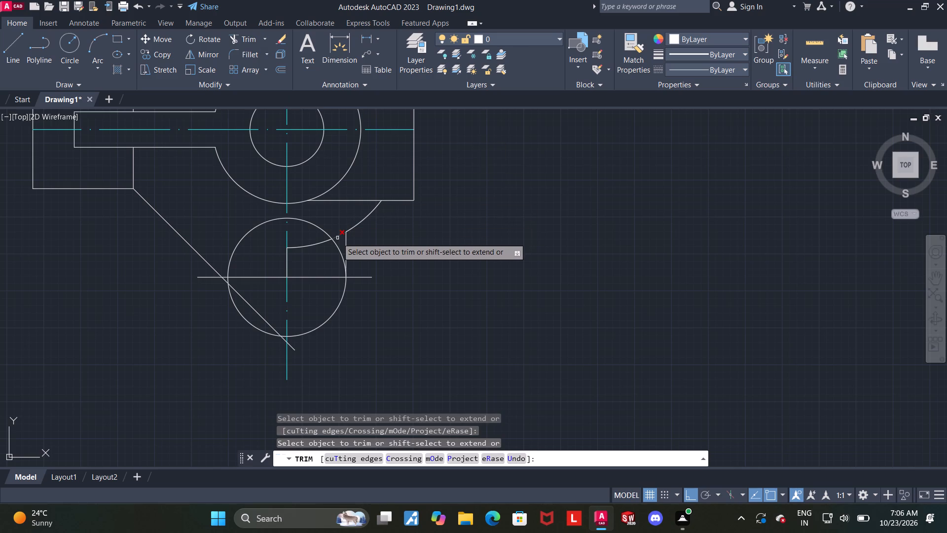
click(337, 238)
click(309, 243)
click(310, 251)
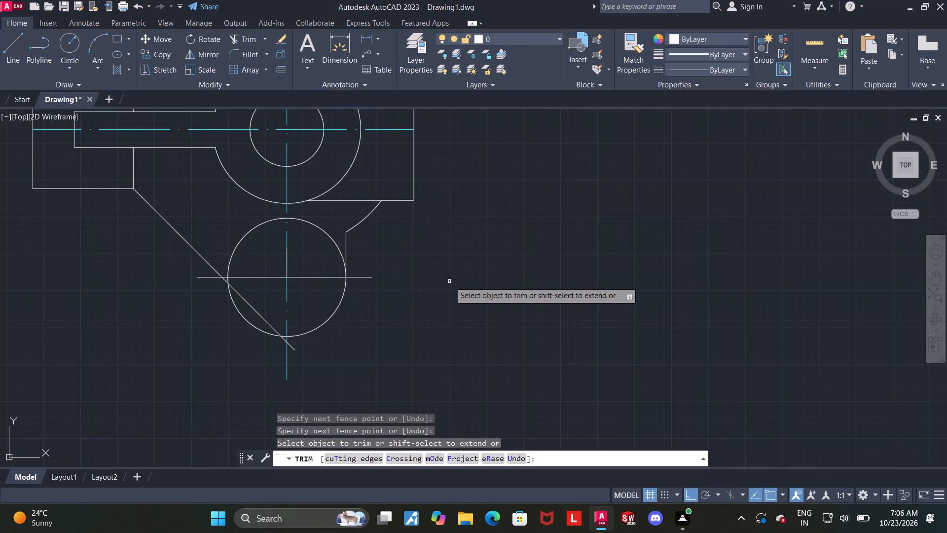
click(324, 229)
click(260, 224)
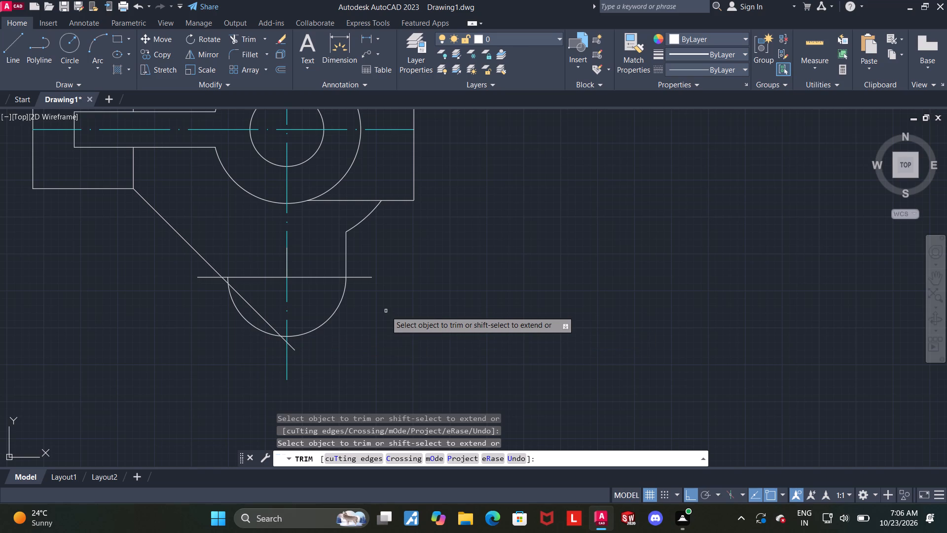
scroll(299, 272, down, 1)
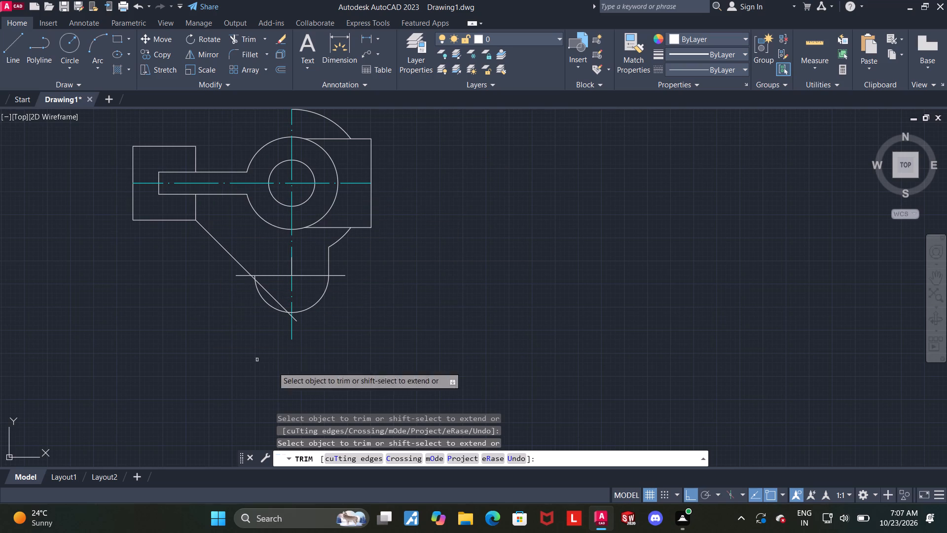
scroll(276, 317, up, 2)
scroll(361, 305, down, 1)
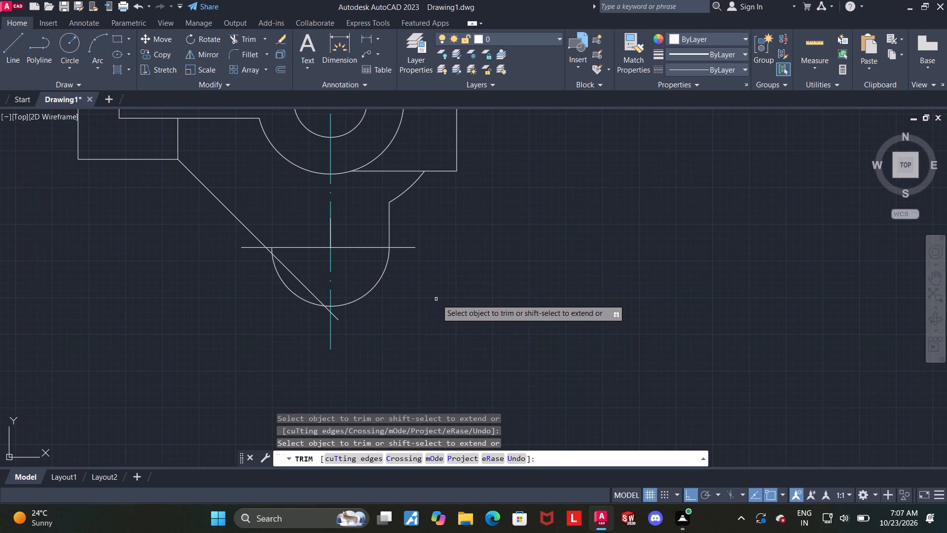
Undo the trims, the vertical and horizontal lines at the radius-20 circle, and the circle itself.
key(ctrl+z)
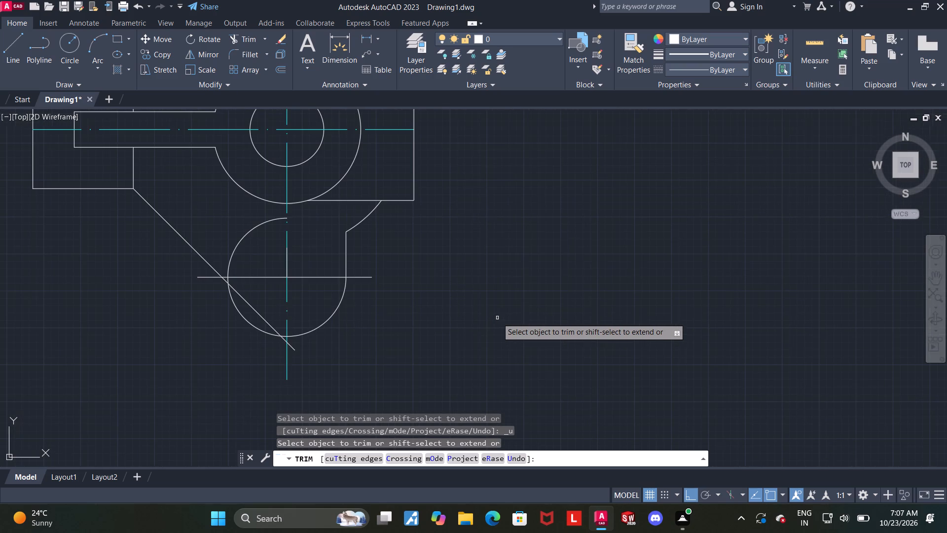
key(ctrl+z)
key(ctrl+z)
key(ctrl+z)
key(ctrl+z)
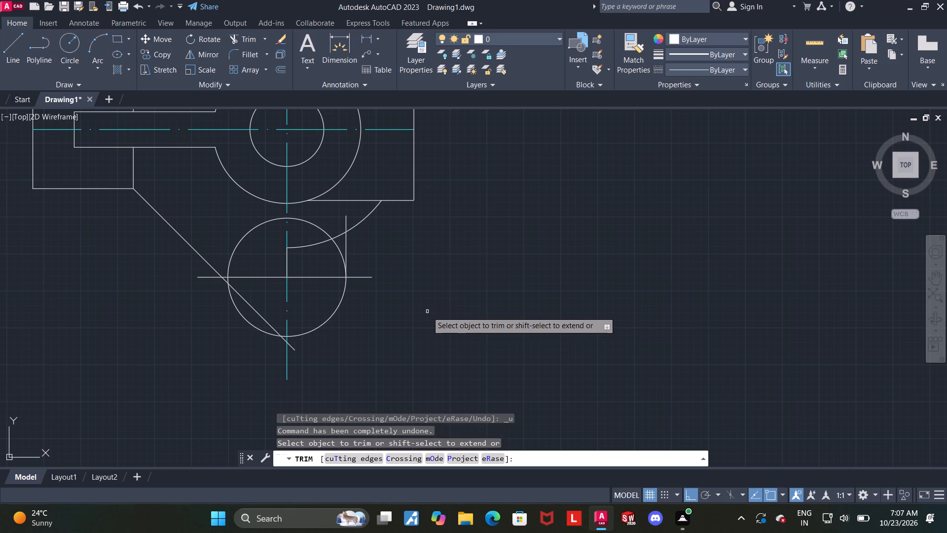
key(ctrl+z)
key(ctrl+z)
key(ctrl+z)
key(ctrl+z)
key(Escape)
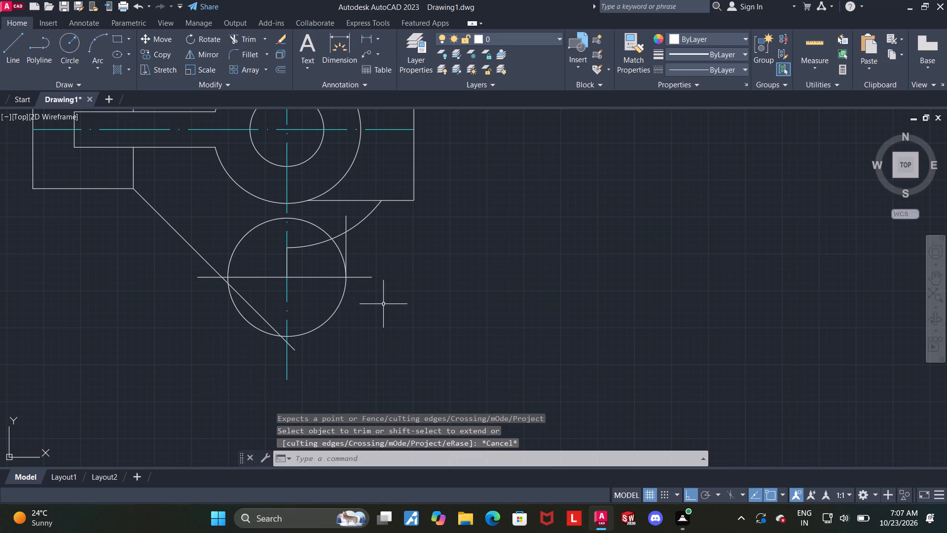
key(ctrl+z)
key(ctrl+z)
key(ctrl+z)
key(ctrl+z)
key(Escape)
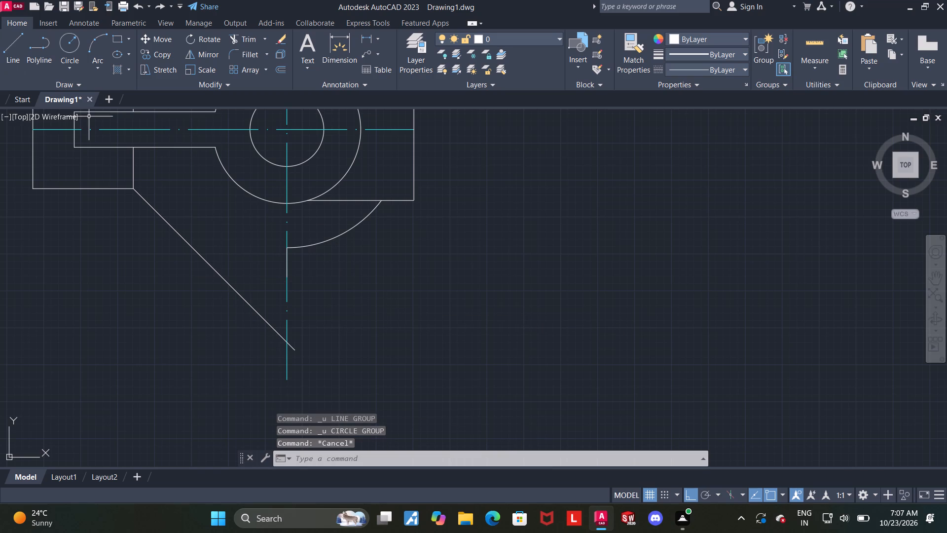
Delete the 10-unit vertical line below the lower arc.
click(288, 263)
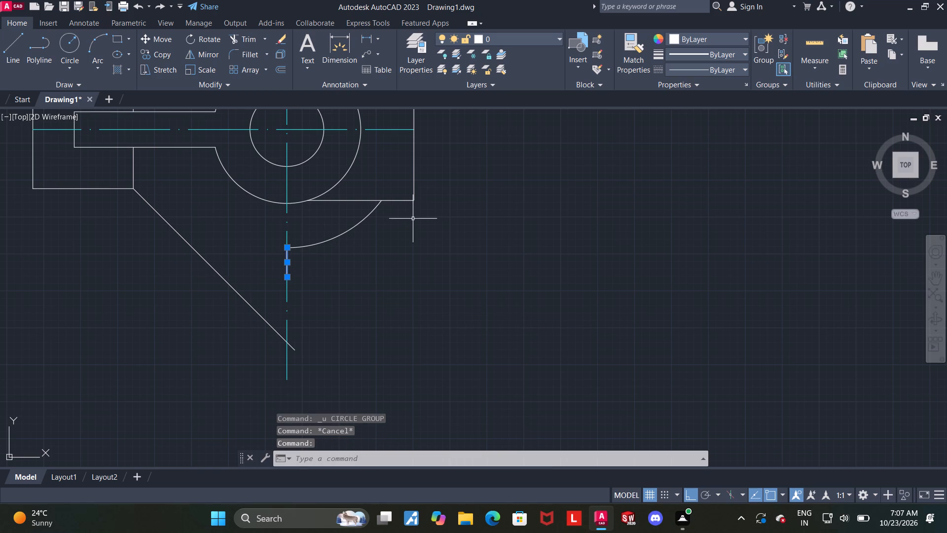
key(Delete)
Draw a 5-unit vertical line downward from the lower radius-40 arc's end on the vertical centreline.
click(7, 56)
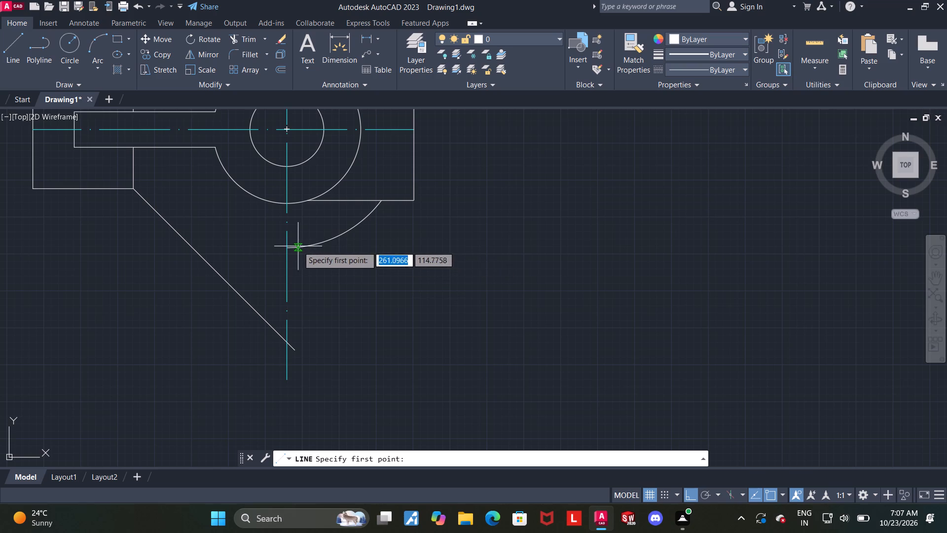
click(288, 246)
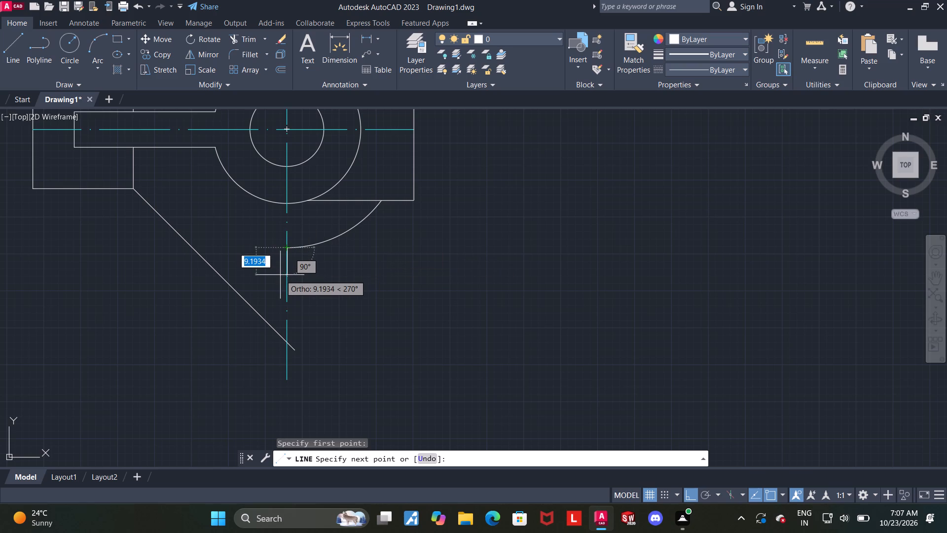
key(5)
key(Return)
key(Escape)
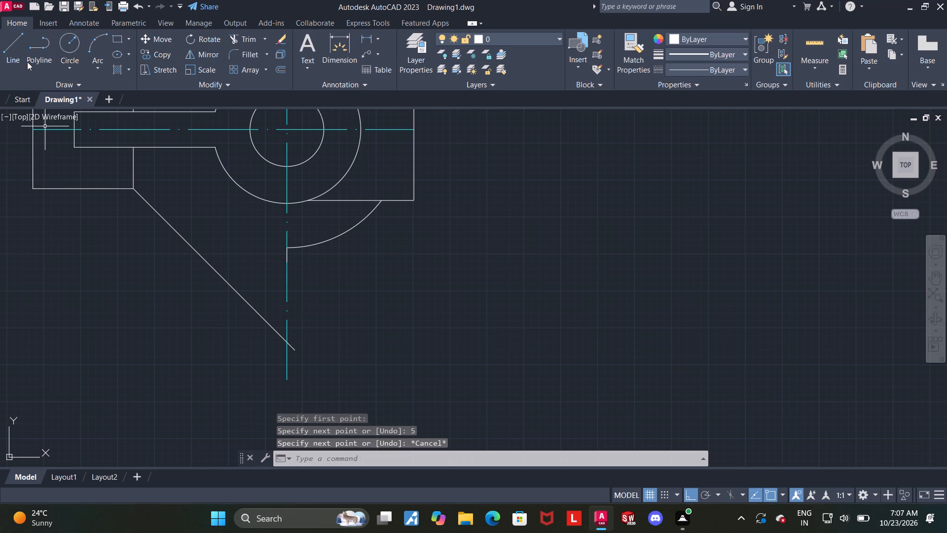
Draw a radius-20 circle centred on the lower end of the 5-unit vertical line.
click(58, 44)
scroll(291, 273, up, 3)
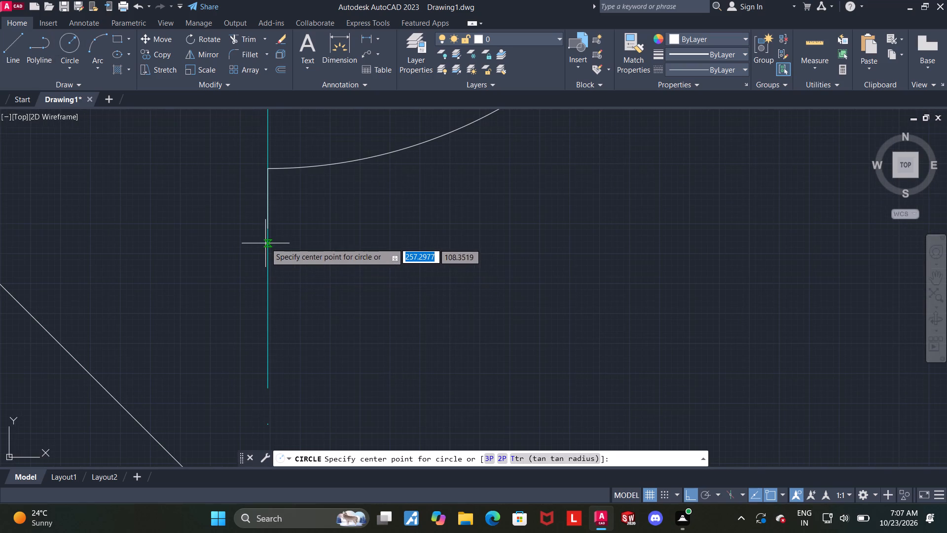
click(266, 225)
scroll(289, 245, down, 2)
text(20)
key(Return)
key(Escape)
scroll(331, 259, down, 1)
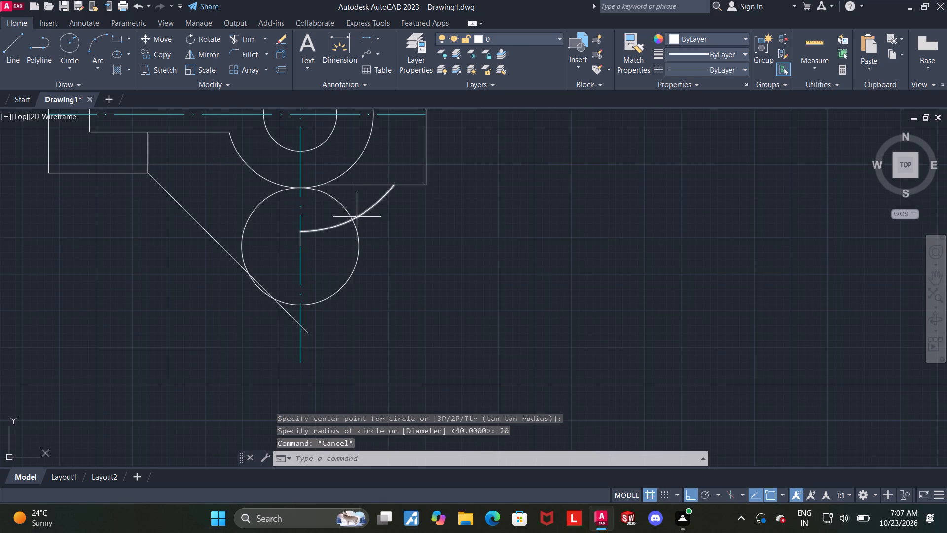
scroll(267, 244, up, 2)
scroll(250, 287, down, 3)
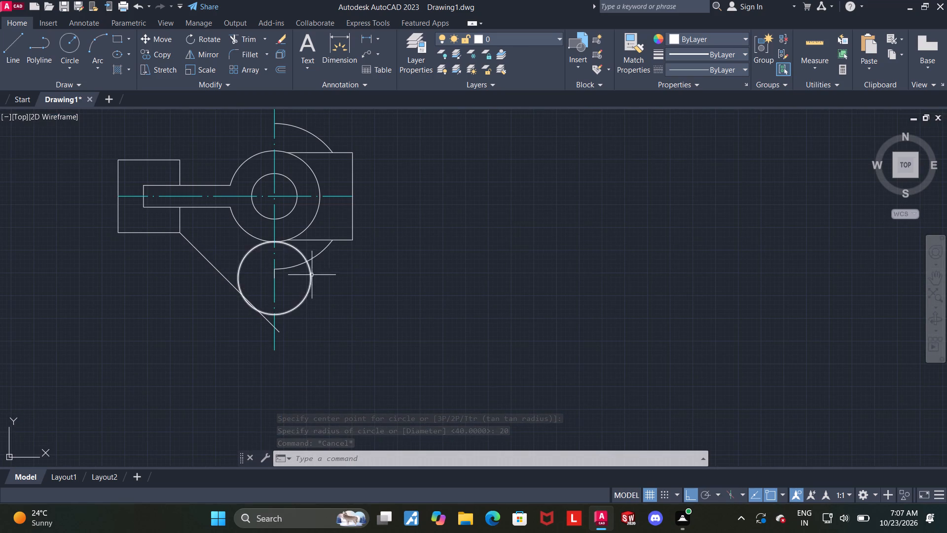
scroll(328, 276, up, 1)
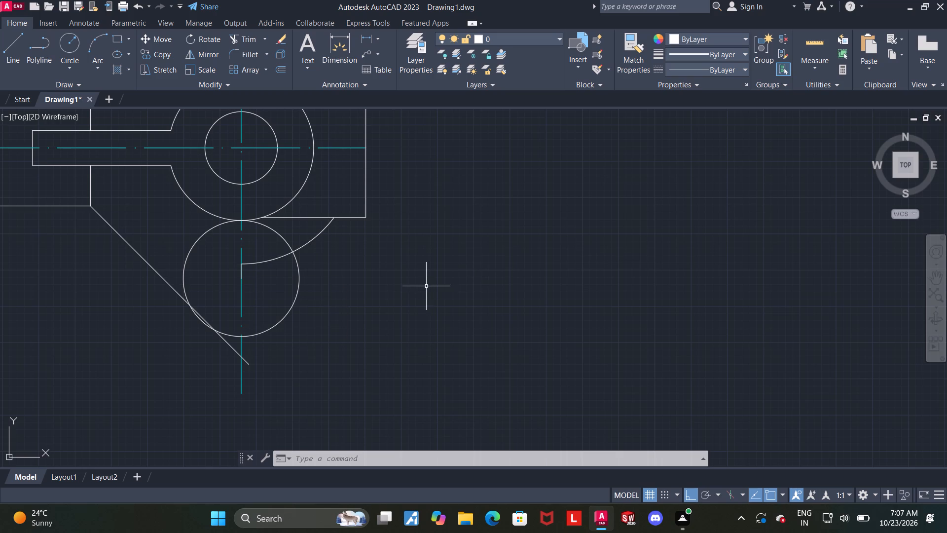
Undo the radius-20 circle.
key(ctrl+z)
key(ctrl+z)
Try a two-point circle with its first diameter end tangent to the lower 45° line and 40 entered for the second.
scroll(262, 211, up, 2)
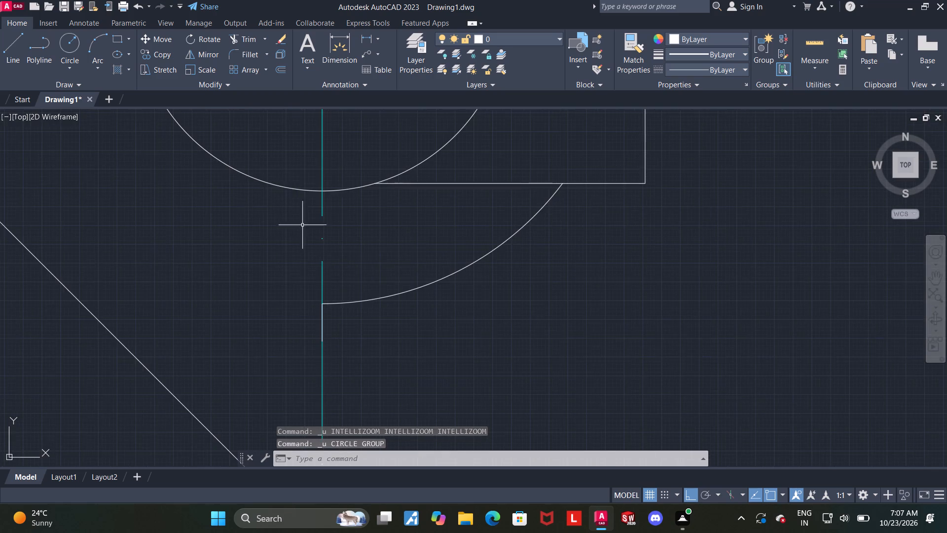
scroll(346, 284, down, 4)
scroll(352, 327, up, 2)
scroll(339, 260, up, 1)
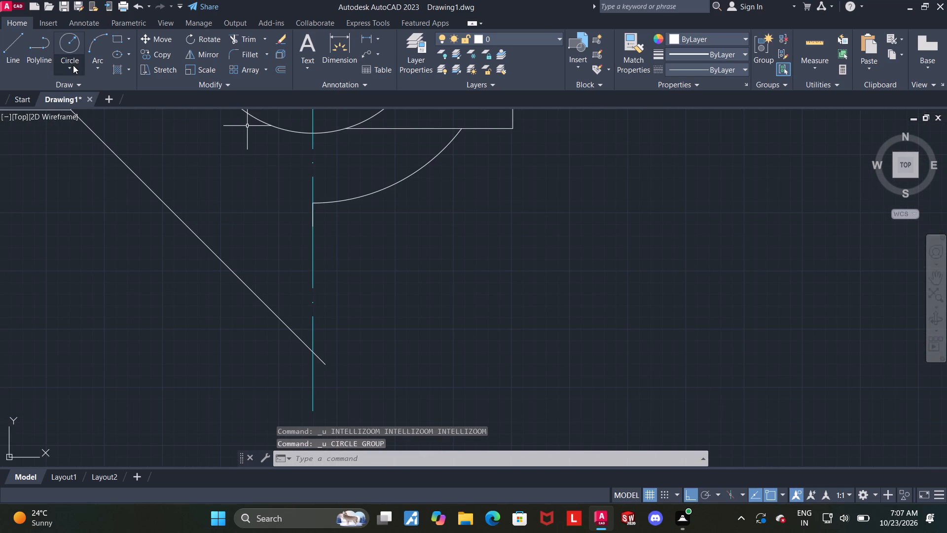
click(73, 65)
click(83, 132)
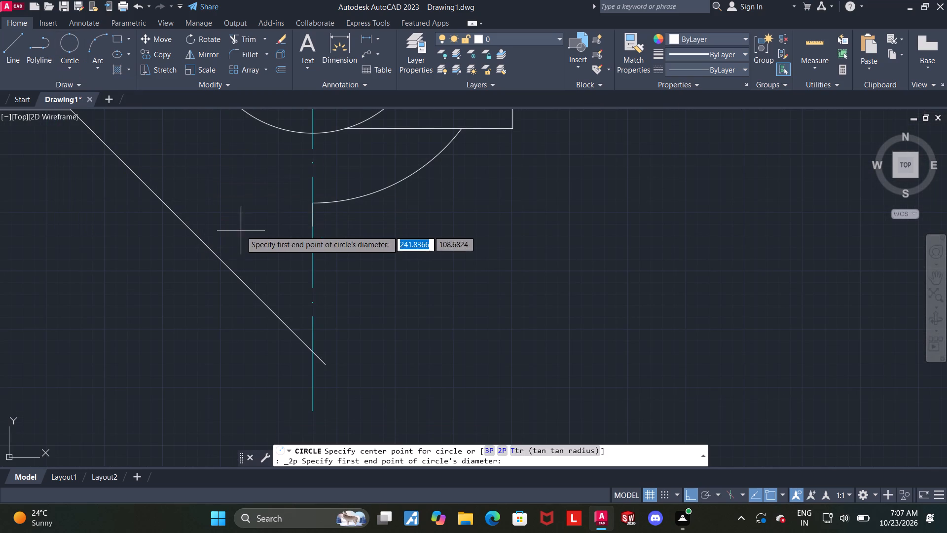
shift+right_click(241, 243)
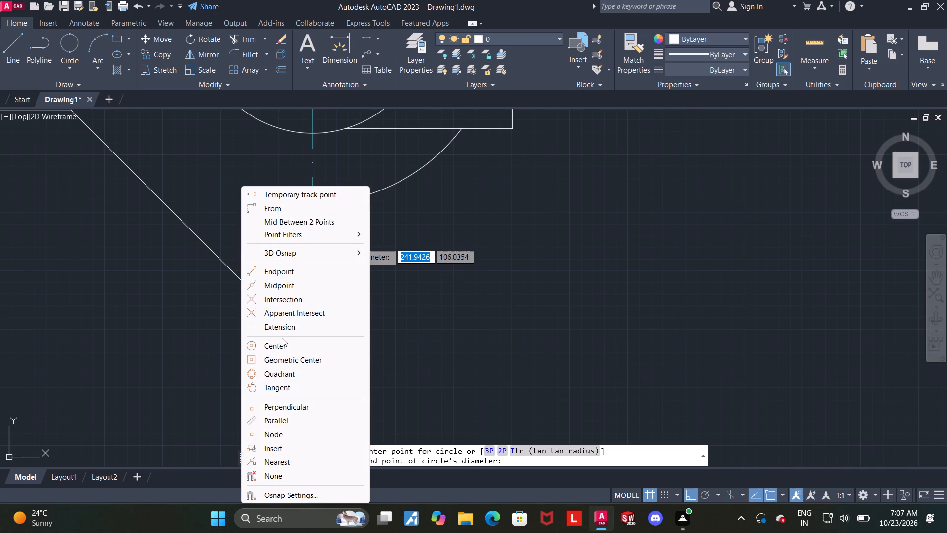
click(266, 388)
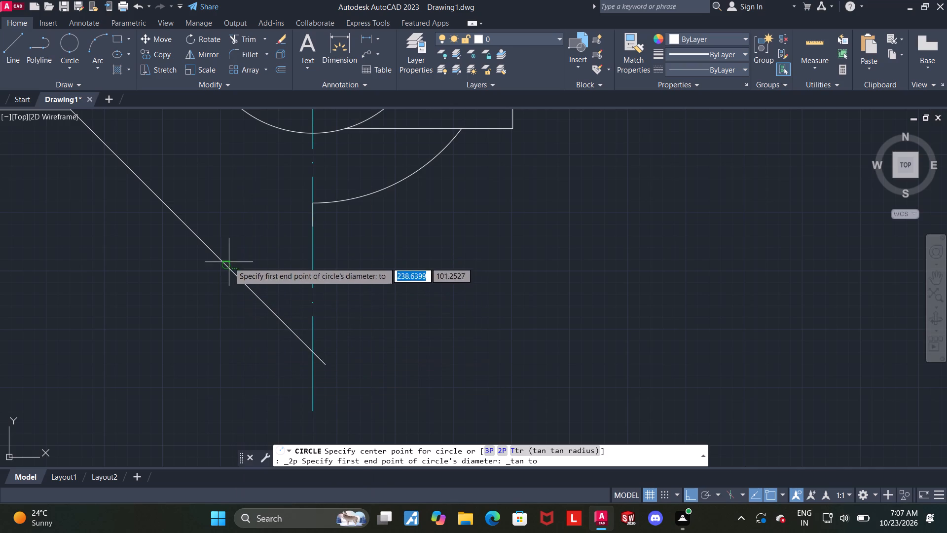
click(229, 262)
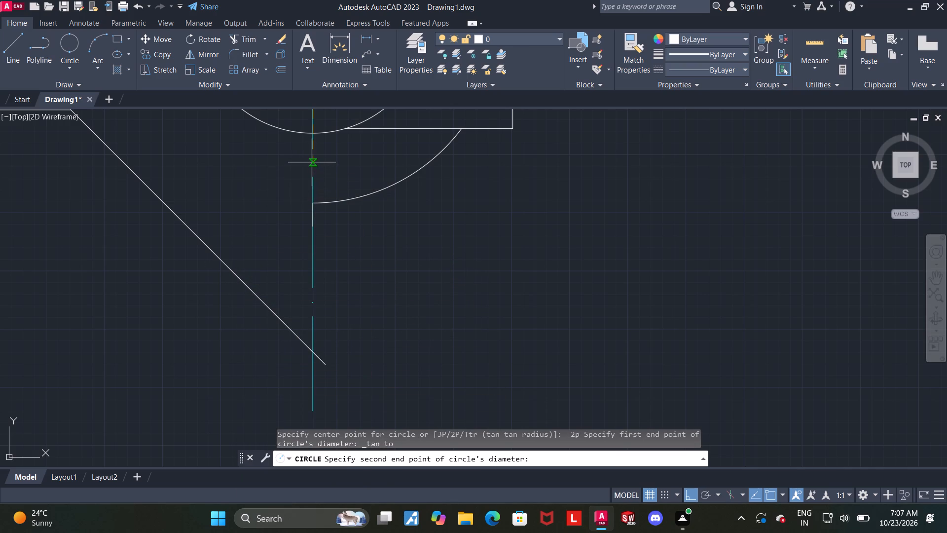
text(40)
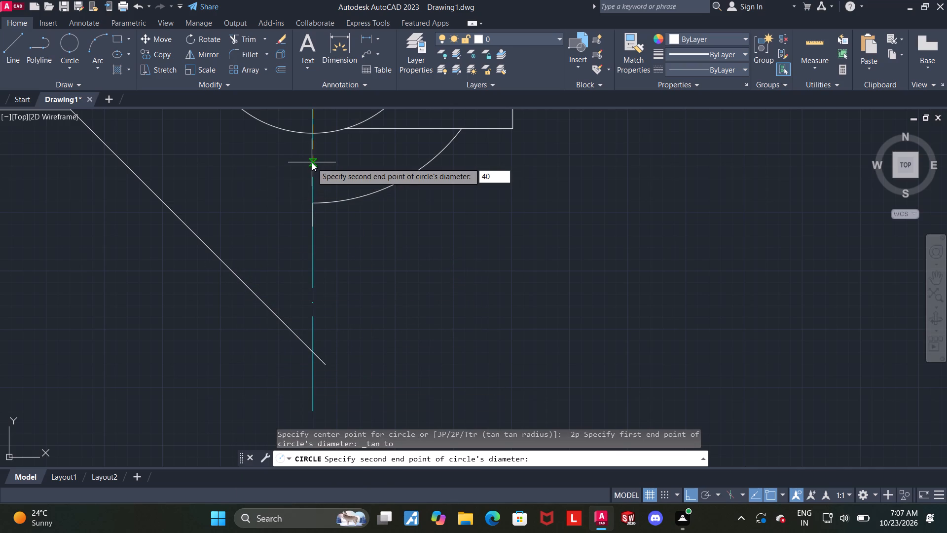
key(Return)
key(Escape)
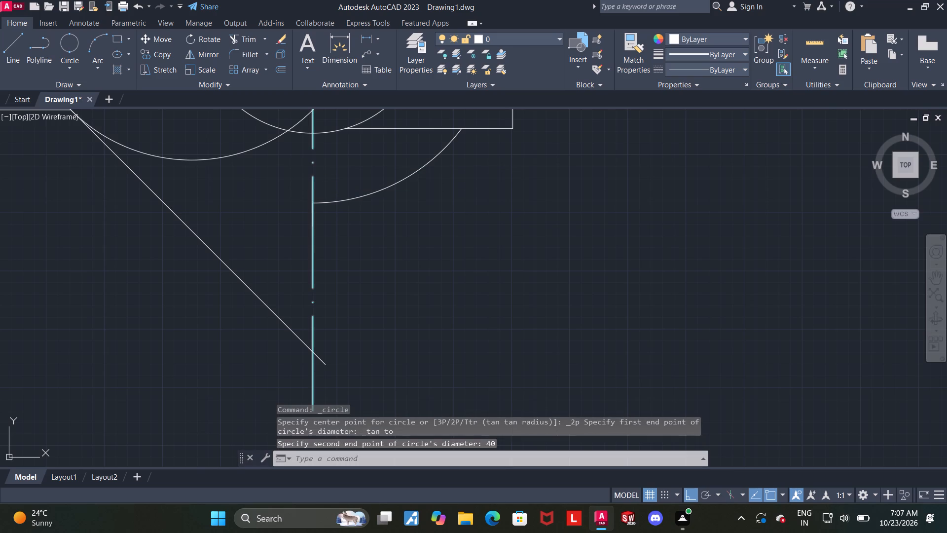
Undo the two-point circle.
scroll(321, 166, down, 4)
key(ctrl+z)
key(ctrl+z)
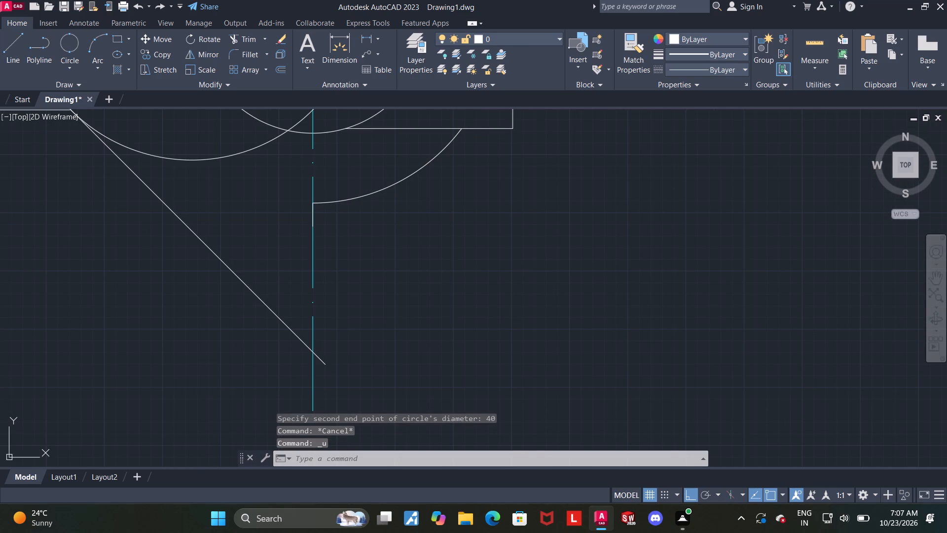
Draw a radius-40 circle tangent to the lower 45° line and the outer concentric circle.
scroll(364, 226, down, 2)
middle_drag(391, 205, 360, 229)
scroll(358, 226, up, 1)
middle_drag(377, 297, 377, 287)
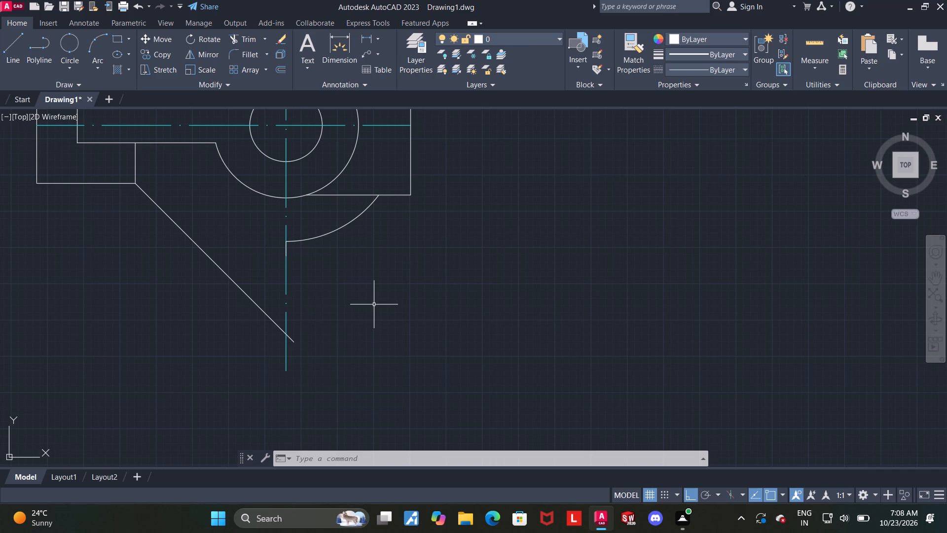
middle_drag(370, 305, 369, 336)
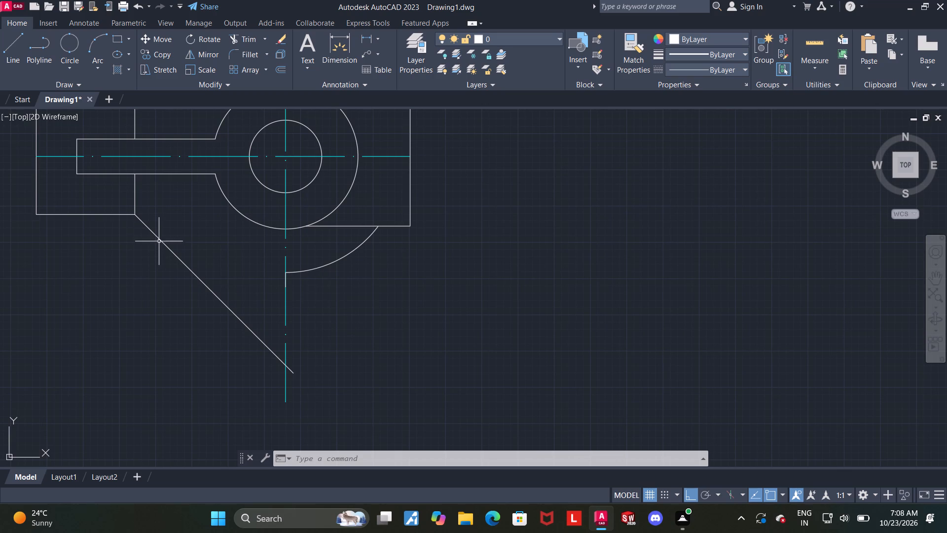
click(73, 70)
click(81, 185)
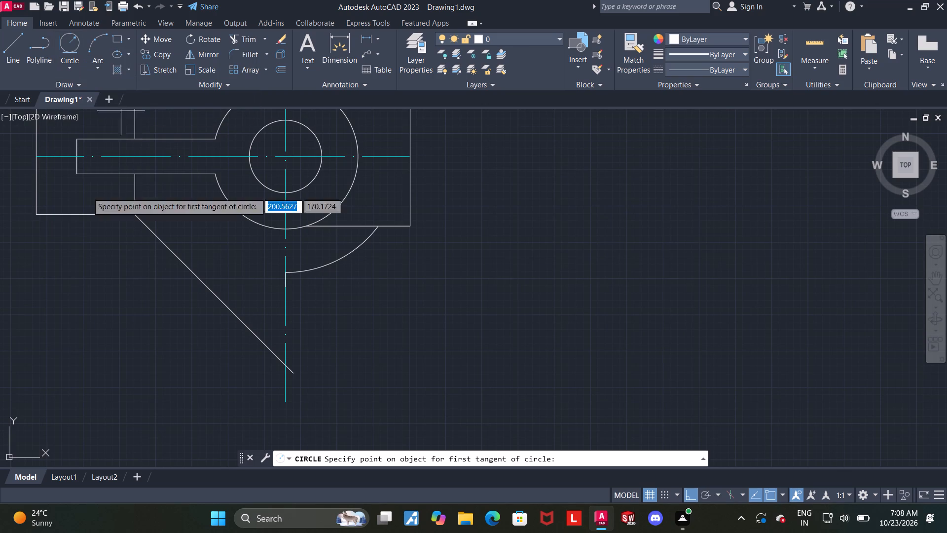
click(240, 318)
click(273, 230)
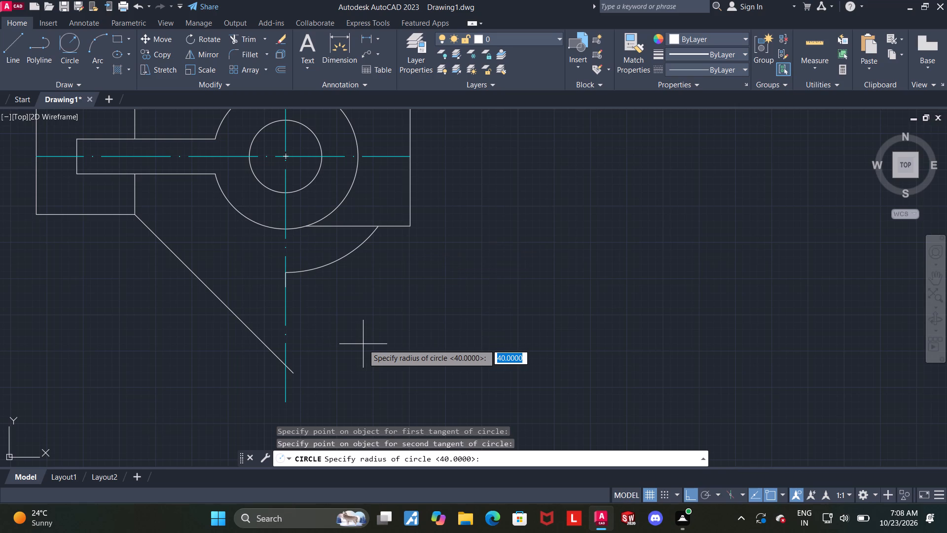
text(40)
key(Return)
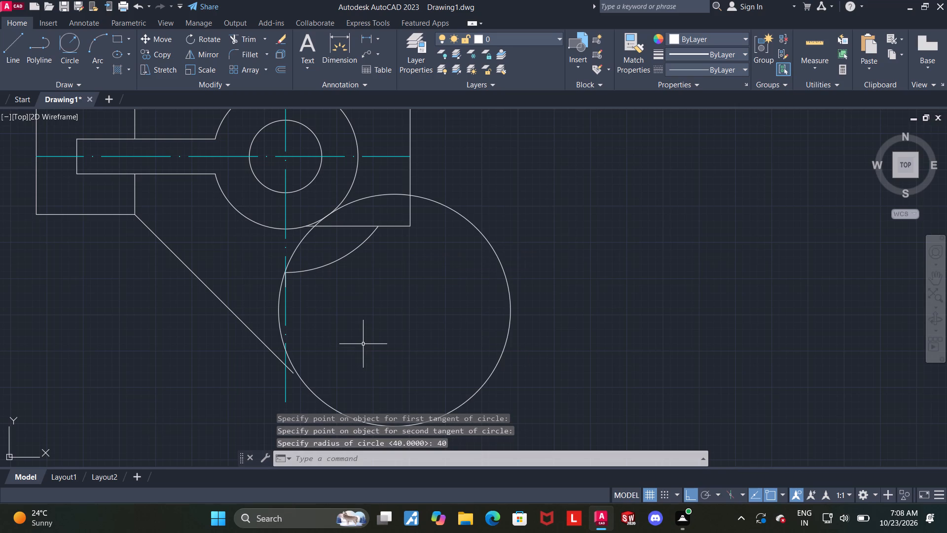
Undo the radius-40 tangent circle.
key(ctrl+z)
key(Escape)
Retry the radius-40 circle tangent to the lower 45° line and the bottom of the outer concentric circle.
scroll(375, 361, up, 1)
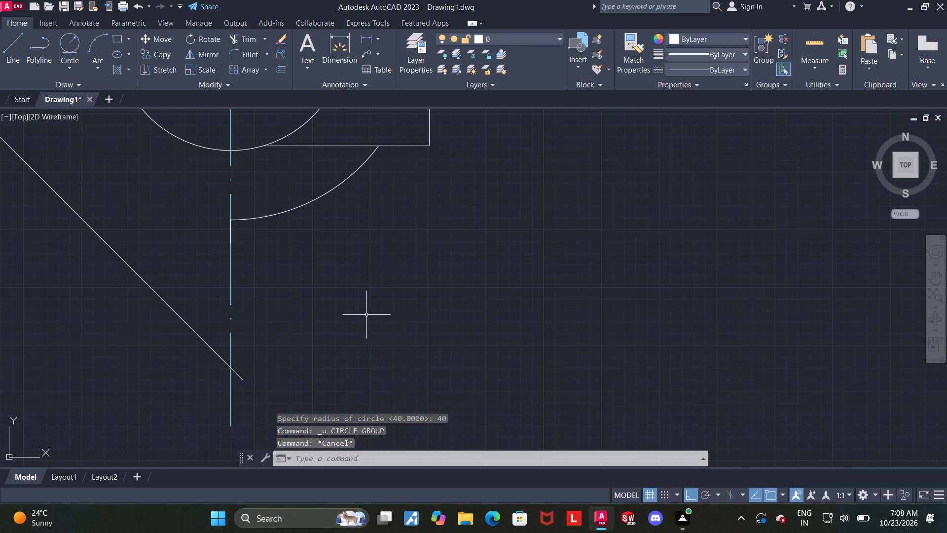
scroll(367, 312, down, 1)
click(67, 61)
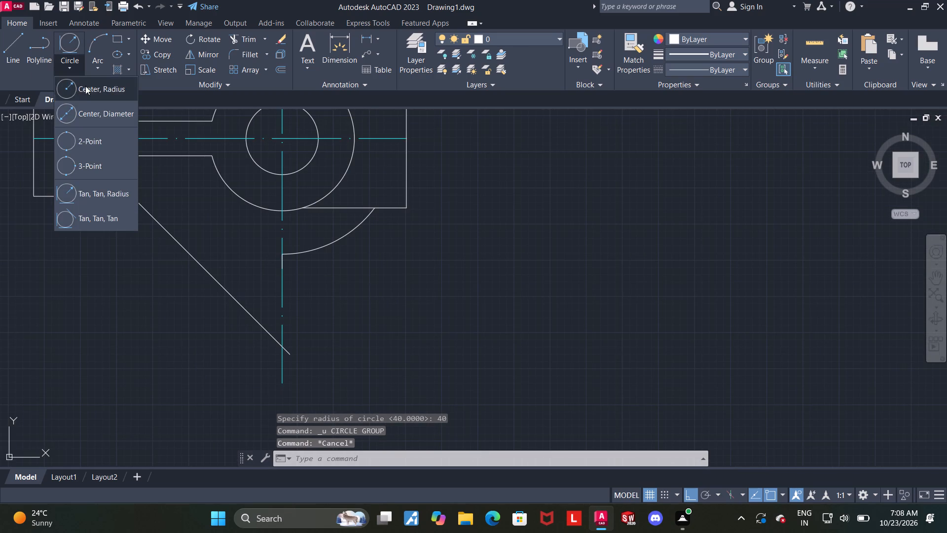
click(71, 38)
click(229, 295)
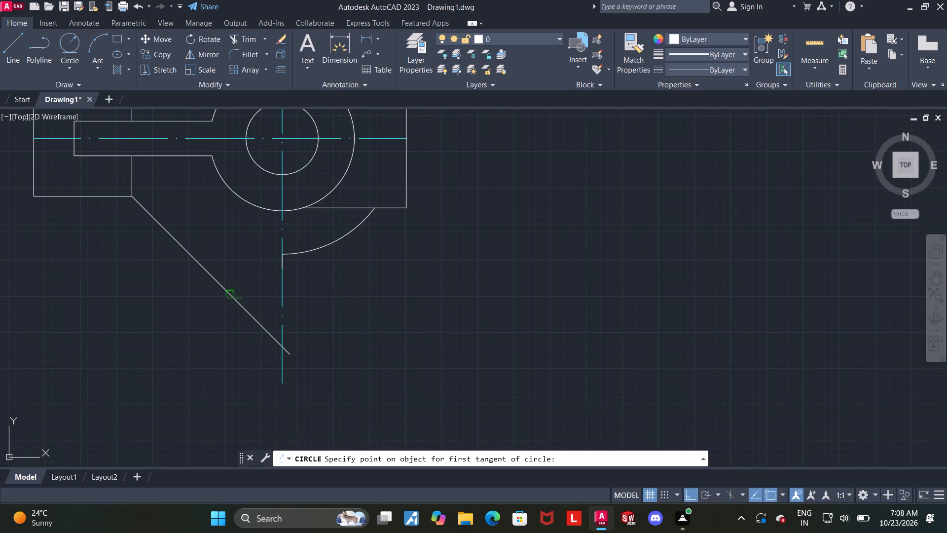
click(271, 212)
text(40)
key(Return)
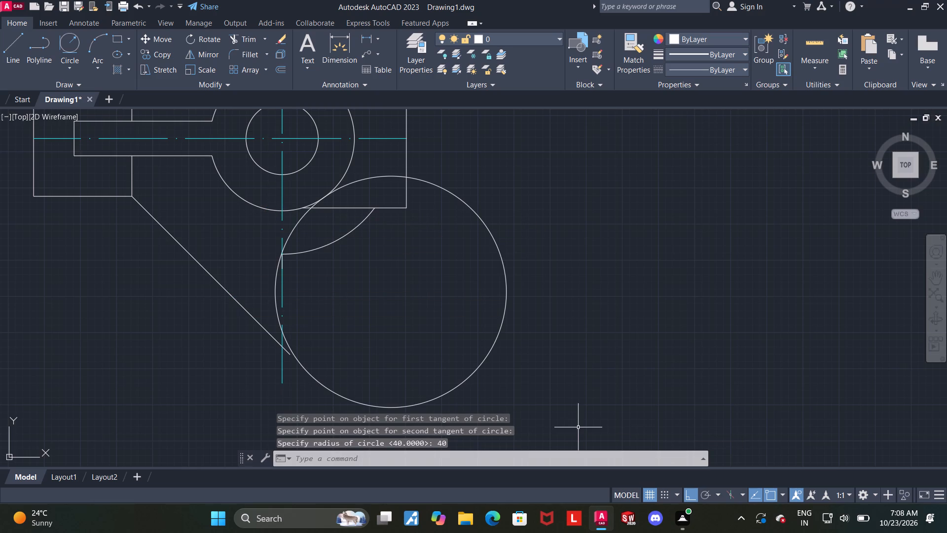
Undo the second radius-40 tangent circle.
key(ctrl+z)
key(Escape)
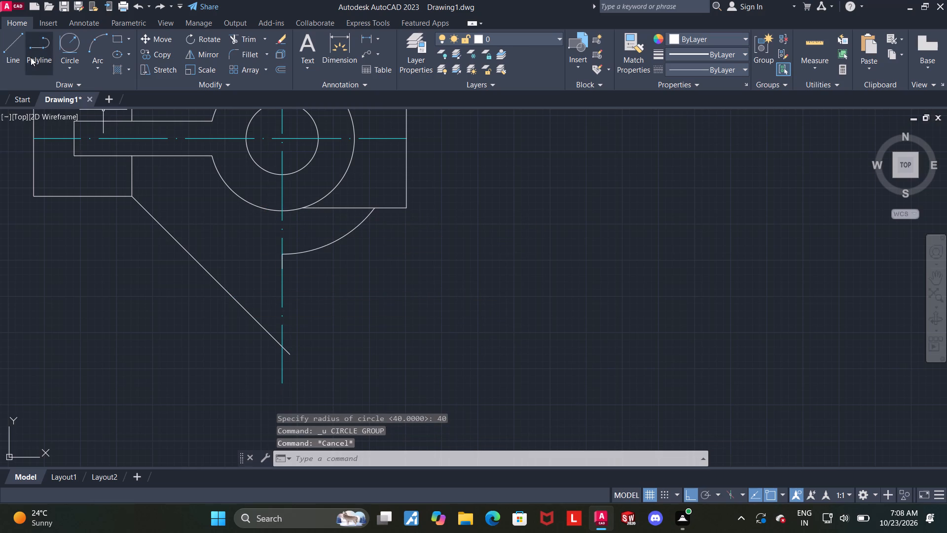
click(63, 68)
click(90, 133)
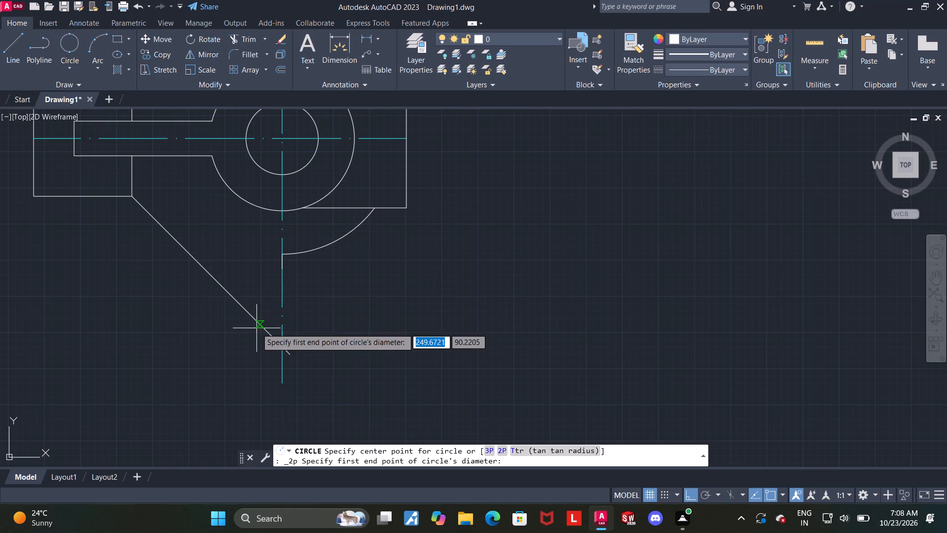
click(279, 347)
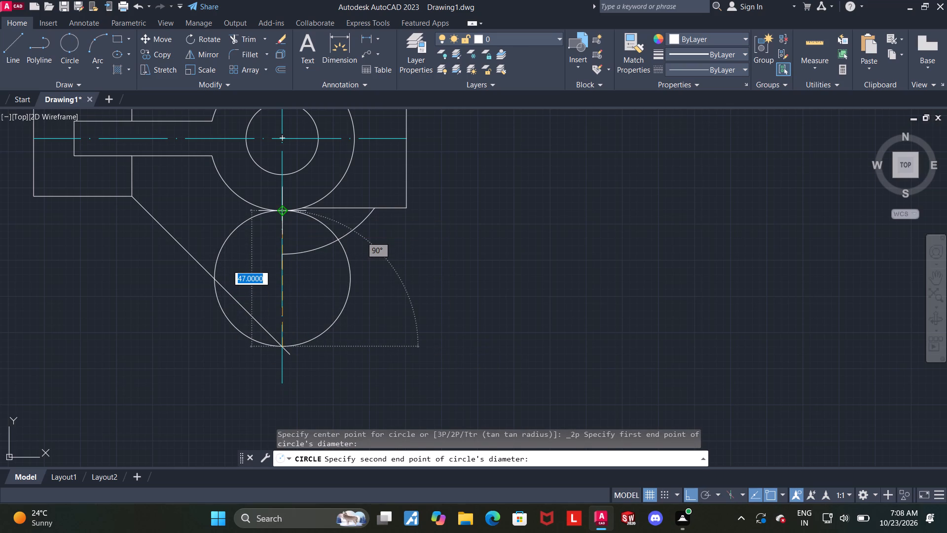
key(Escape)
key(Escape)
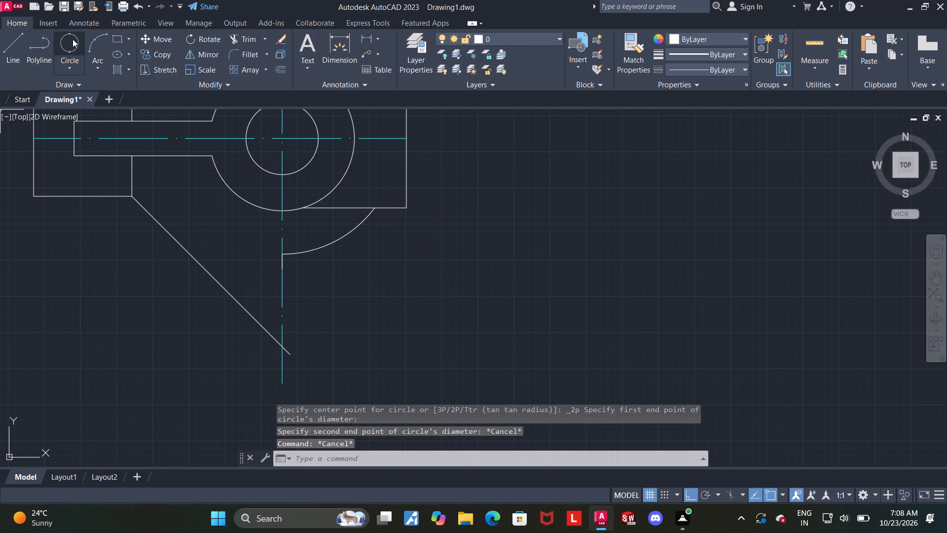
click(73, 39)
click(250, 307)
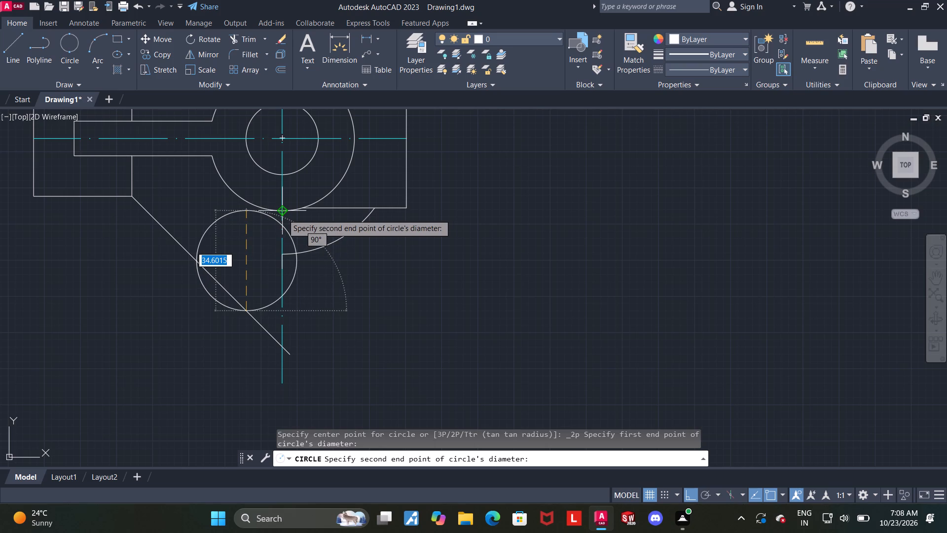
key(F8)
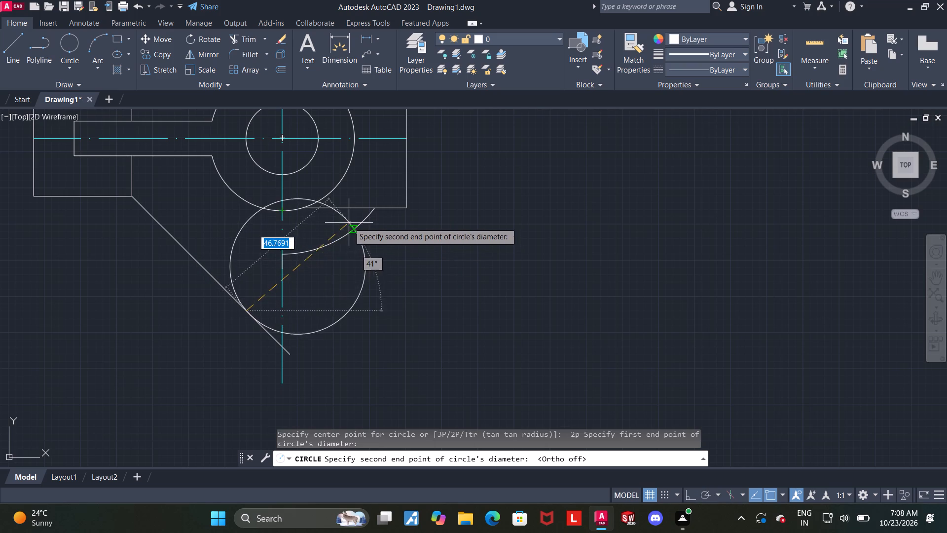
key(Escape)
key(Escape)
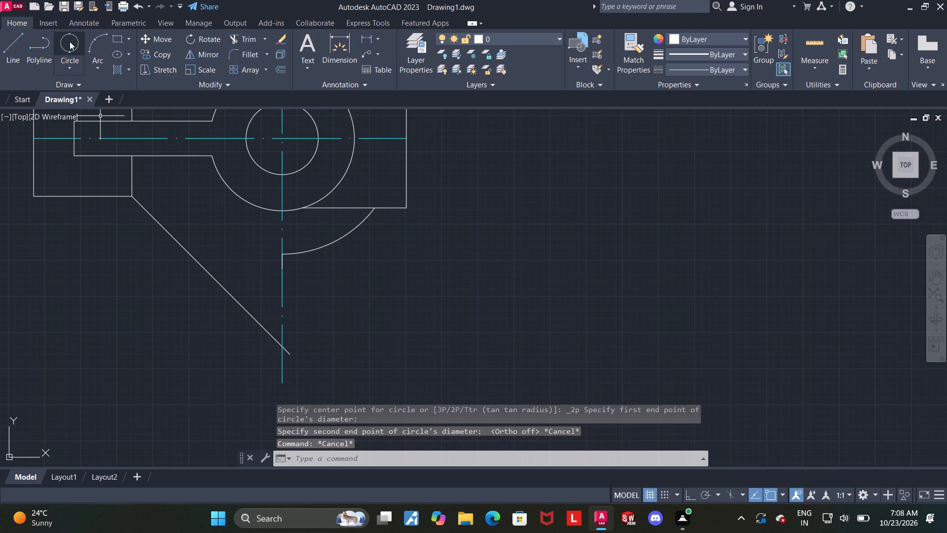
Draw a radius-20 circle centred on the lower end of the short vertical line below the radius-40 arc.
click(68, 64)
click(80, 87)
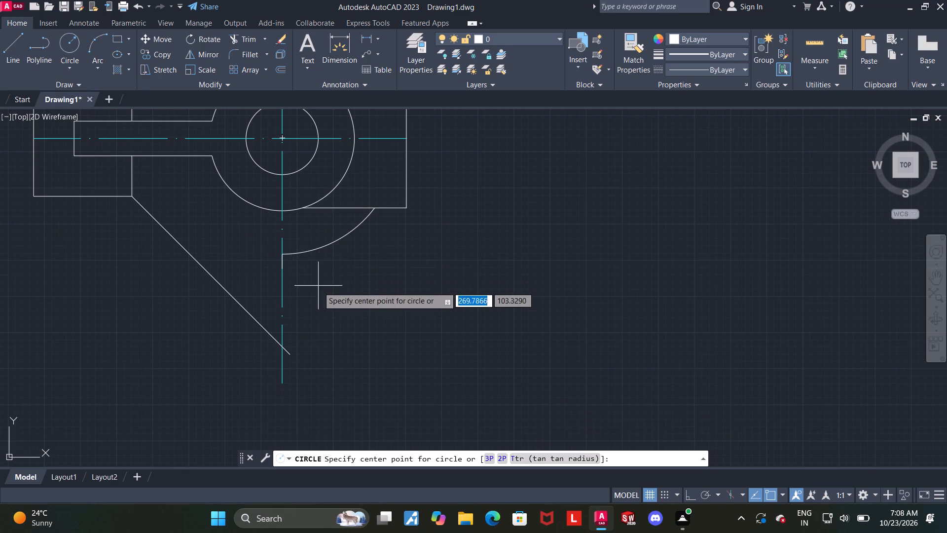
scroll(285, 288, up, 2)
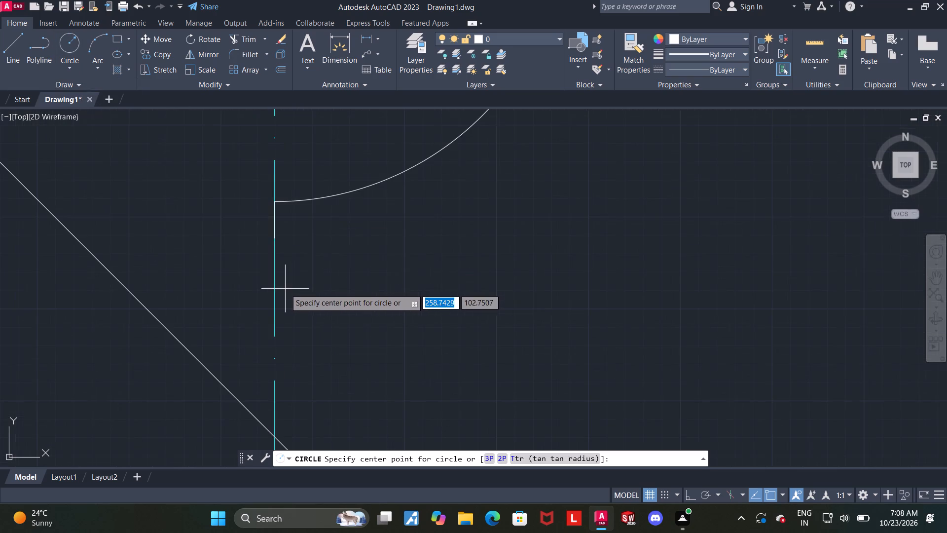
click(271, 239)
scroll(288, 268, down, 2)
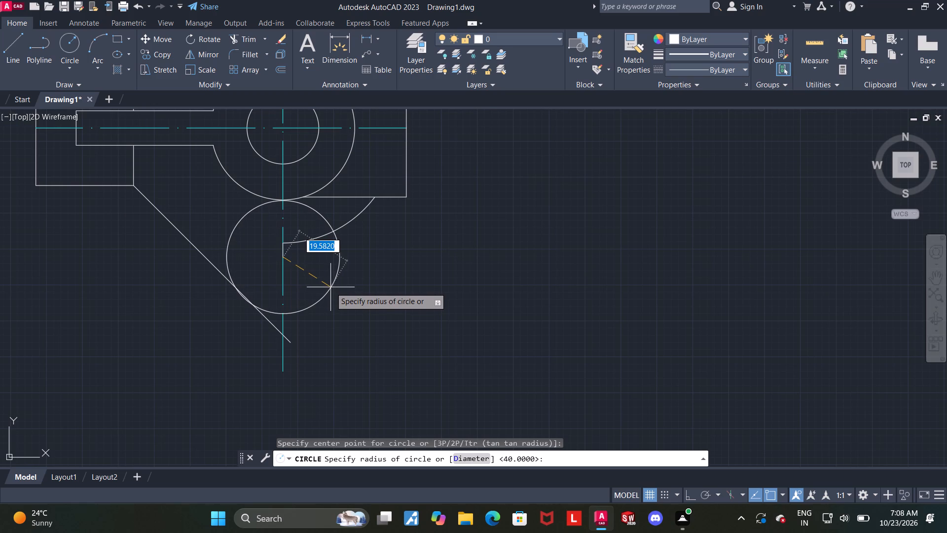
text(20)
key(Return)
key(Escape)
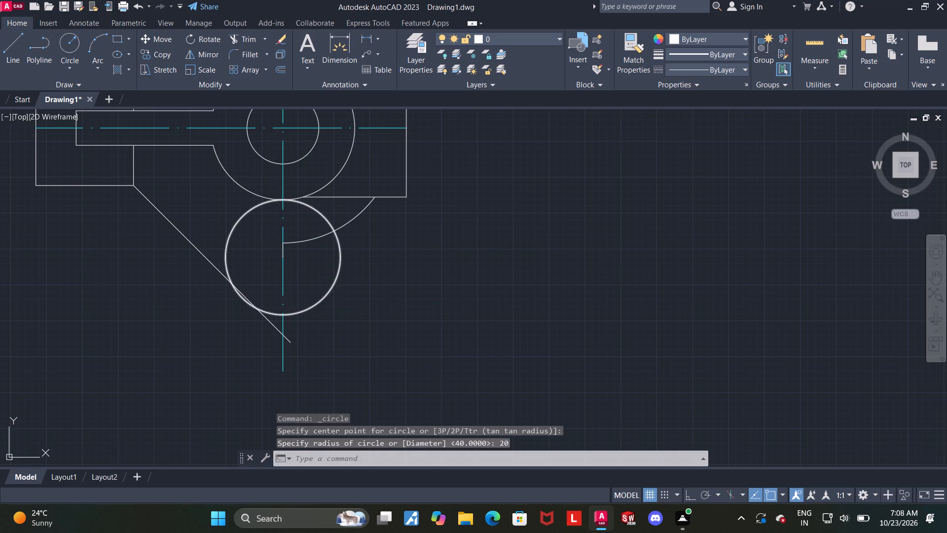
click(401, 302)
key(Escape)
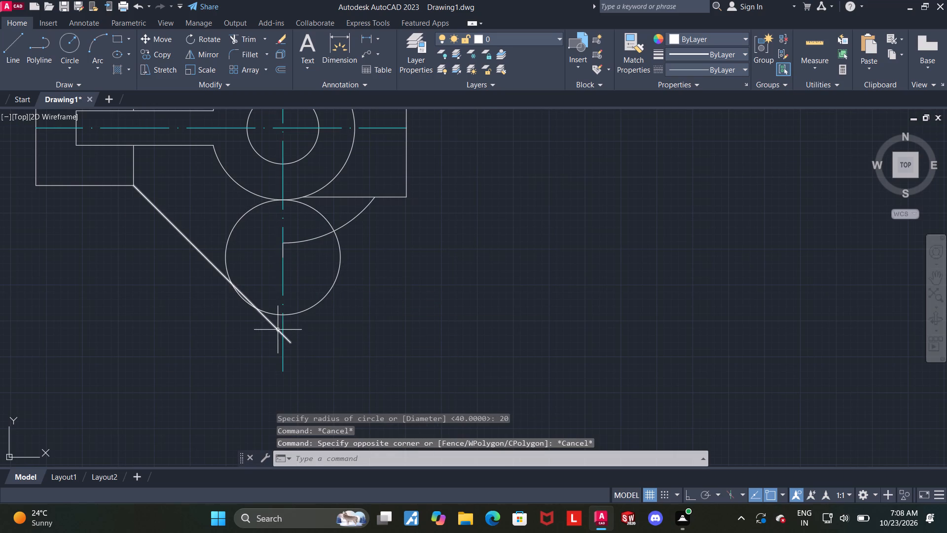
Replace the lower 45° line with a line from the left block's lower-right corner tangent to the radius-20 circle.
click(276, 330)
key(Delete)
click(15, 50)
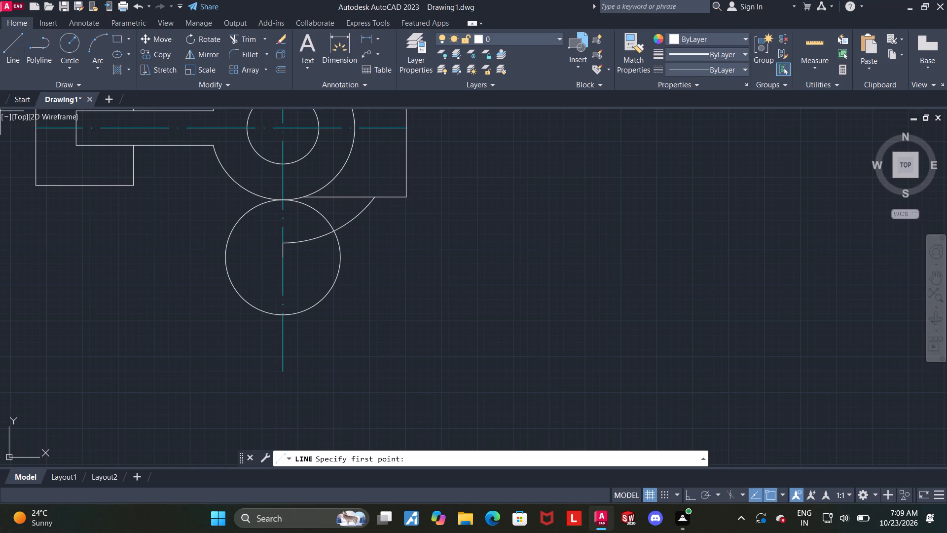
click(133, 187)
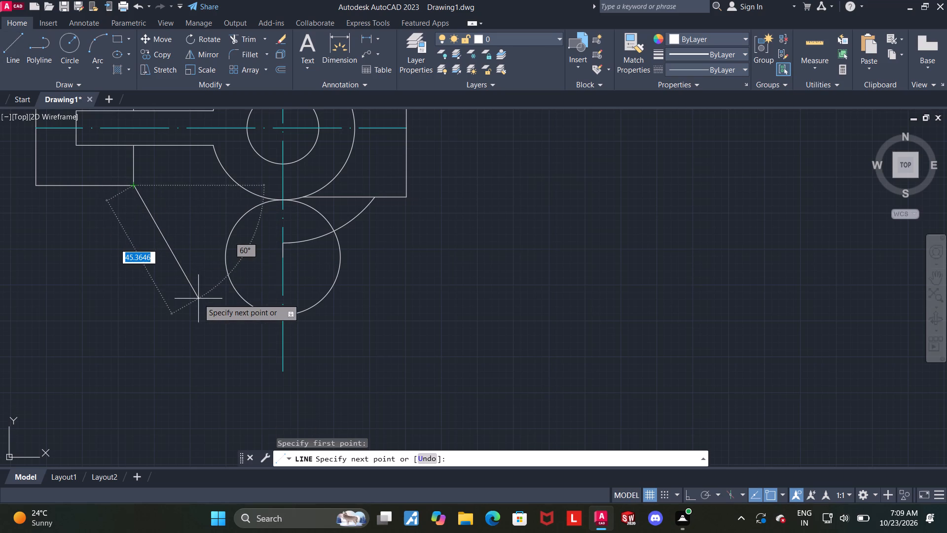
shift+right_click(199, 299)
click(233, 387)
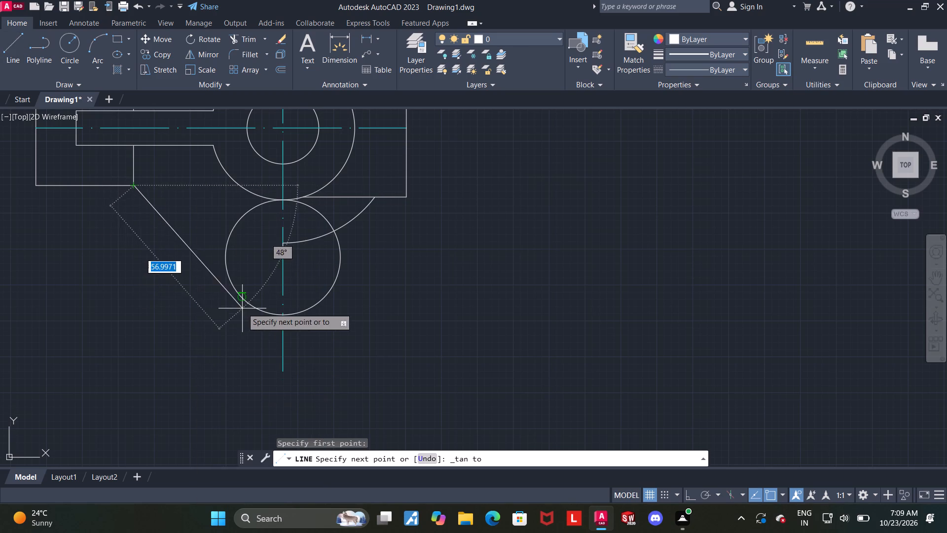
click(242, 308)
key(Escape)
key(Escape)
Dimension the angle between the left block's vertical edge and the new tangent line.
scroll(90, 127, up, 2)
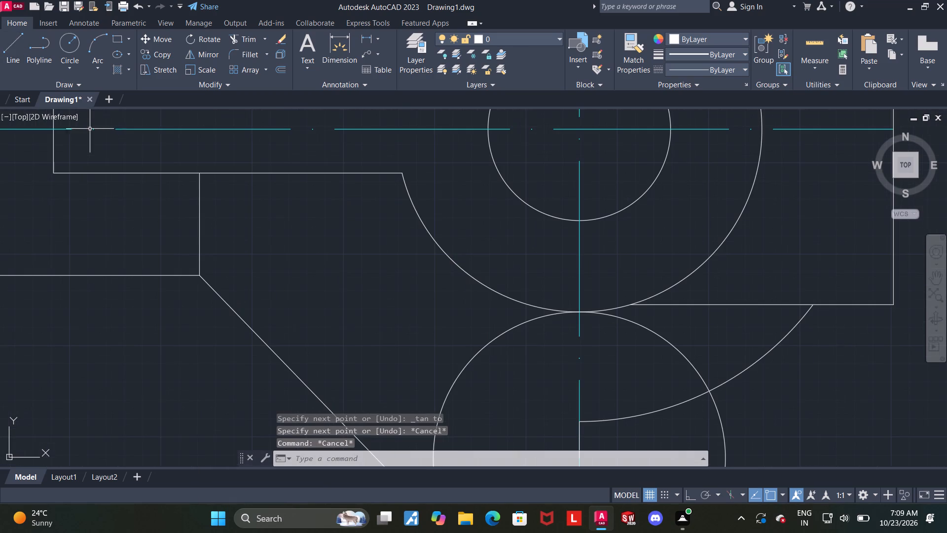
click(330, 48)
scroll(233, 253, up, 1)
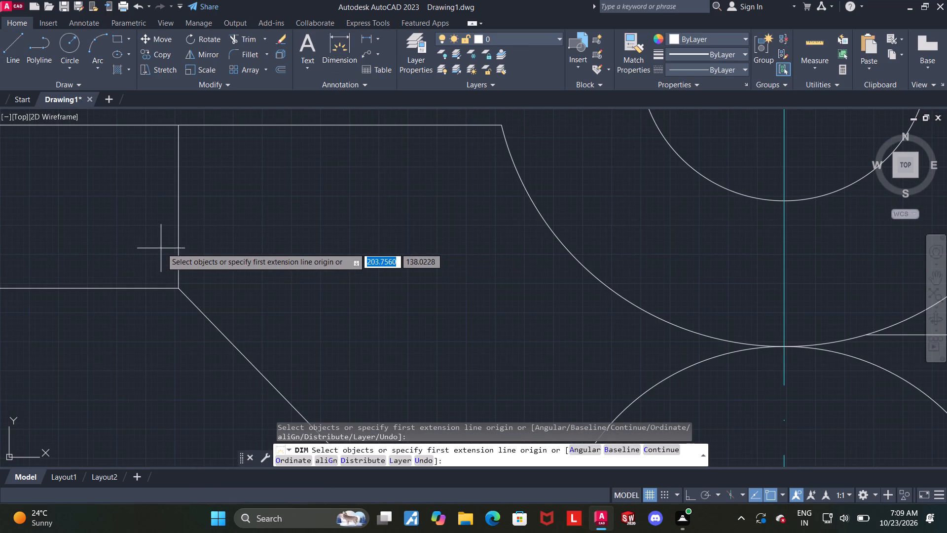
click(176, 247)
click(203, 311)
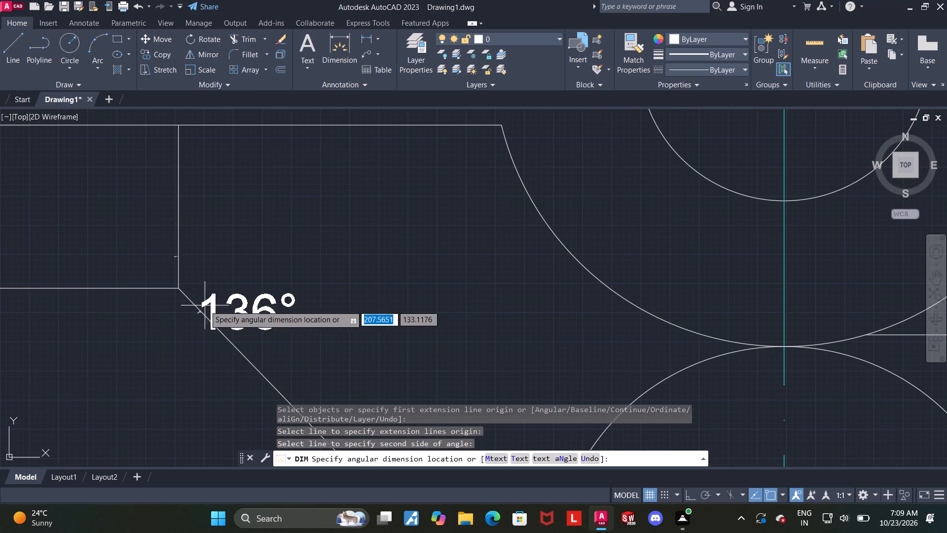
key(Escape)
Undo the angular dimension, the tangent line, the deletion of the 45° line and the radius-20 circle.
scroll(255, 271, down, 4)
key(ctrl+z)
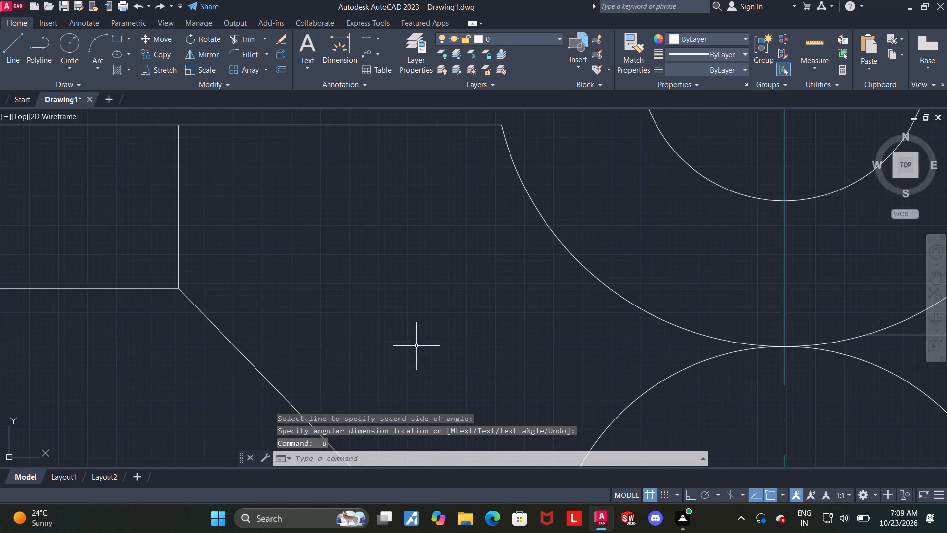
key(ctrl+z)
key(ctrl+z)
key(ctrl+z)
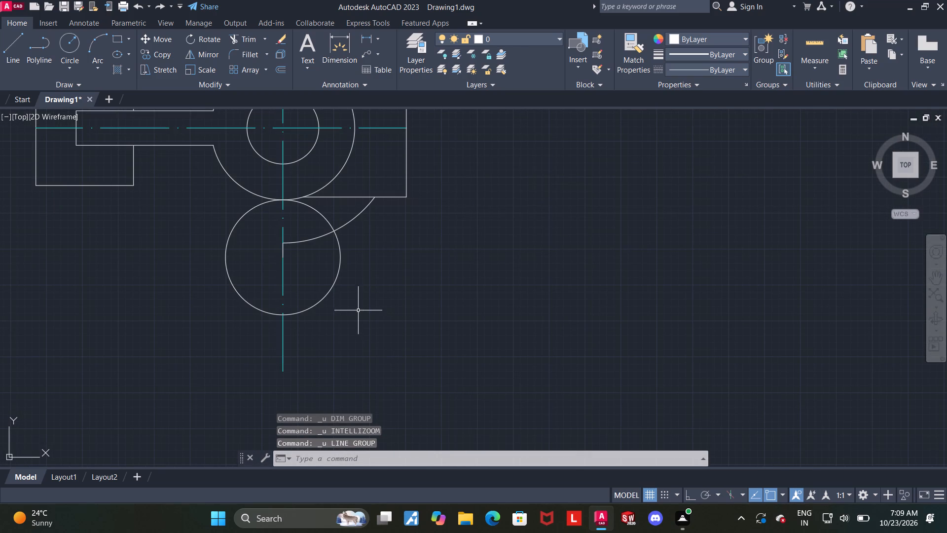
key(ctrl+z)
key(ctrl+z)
Delete the short vertical line hanging from the lower end of the radius-40 arc on the vertical centreline.
middle_drag(315, 296, 366, 262)
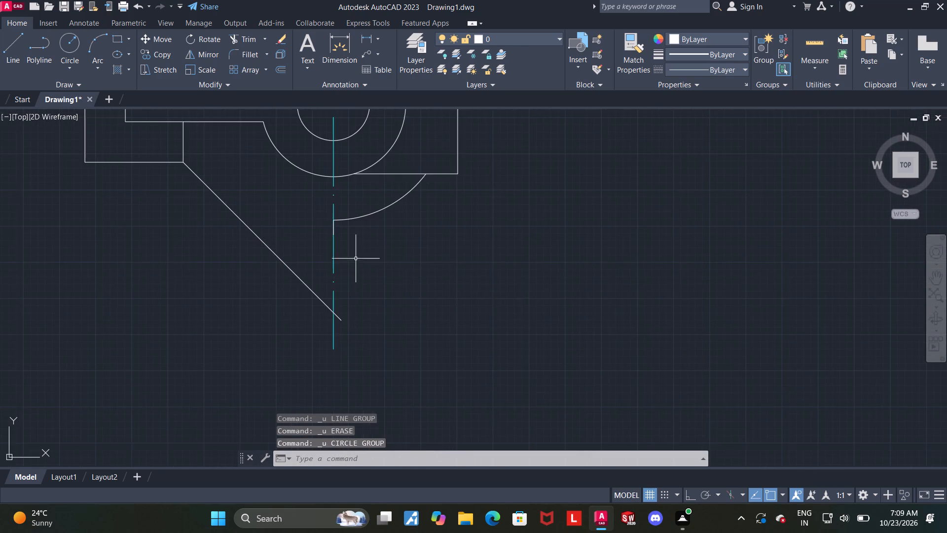
key(Escape)
scroll(343, 224, up, 1)
click(327, 229)
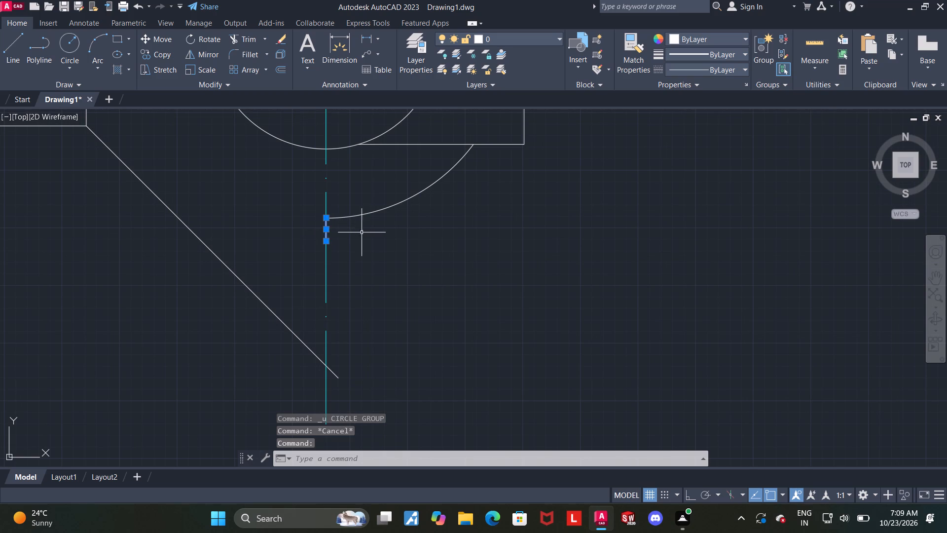
key(Delete)
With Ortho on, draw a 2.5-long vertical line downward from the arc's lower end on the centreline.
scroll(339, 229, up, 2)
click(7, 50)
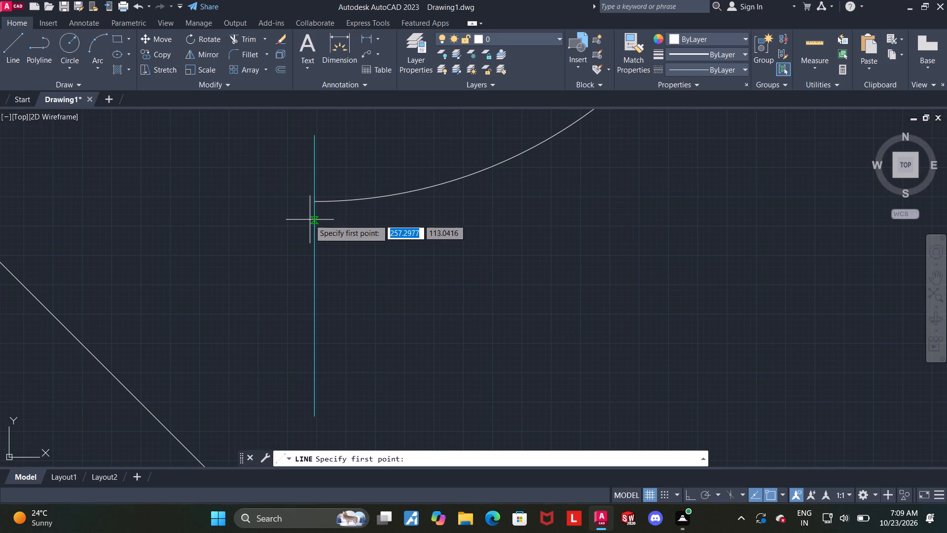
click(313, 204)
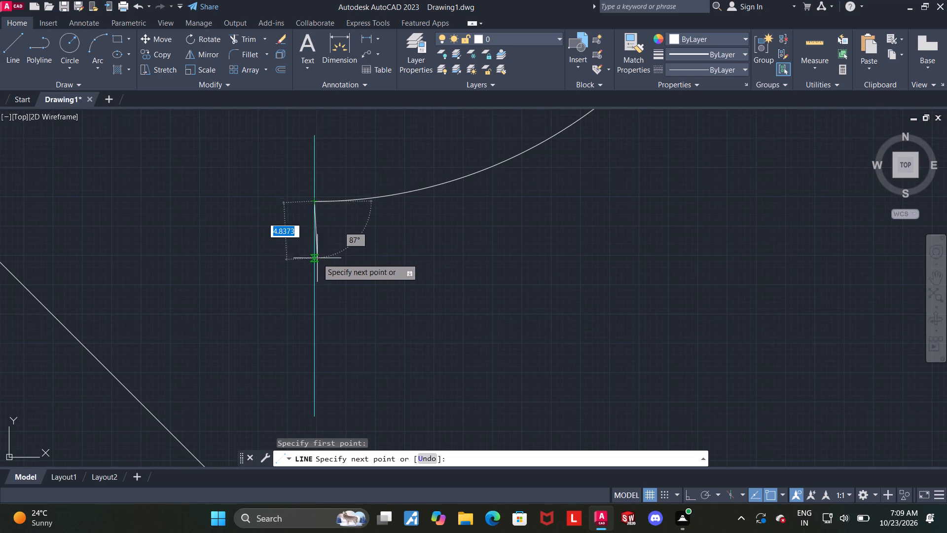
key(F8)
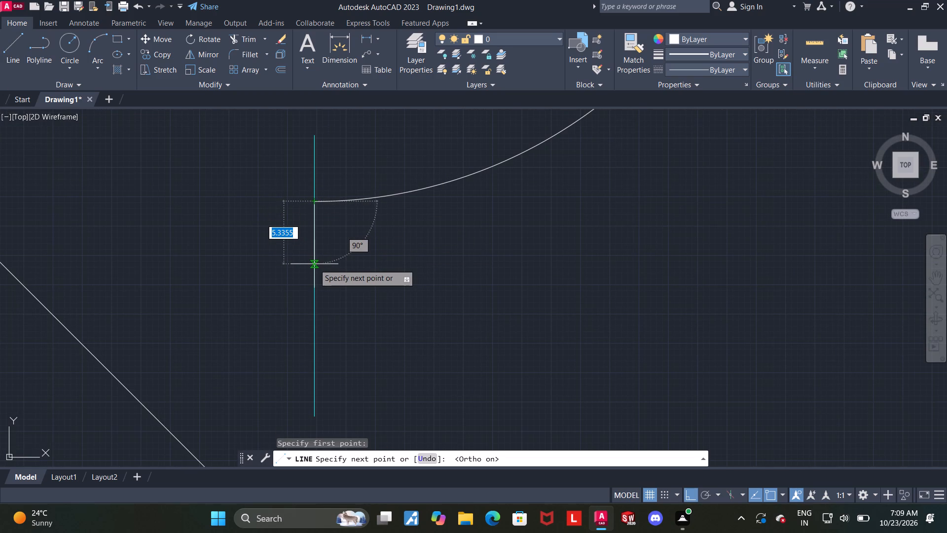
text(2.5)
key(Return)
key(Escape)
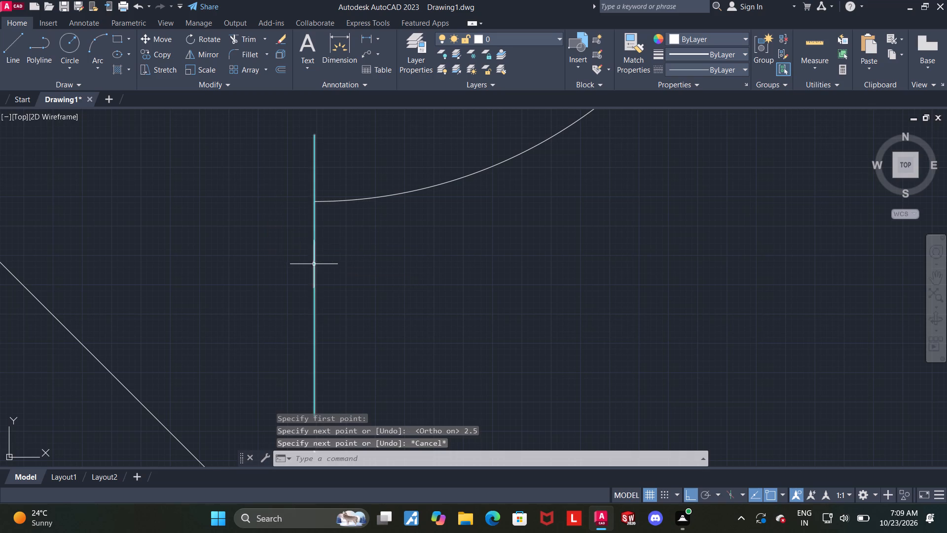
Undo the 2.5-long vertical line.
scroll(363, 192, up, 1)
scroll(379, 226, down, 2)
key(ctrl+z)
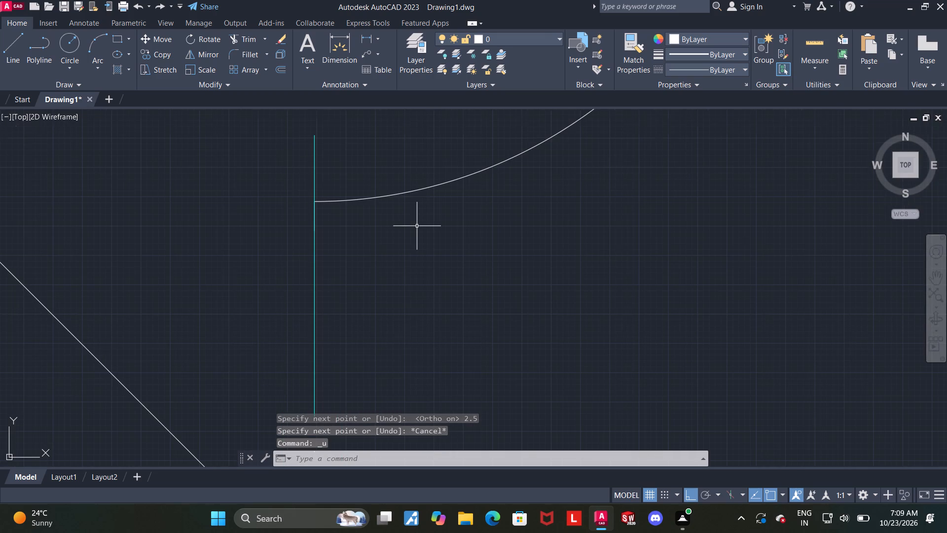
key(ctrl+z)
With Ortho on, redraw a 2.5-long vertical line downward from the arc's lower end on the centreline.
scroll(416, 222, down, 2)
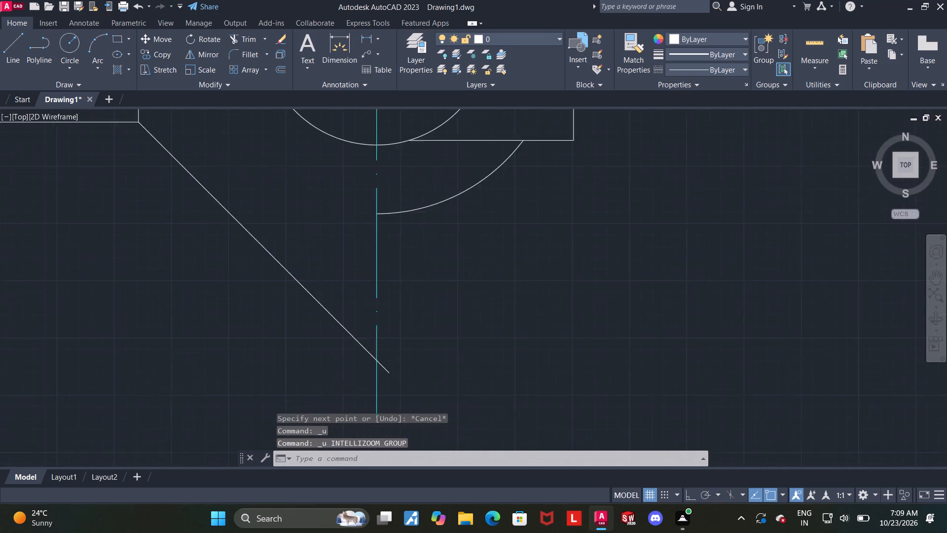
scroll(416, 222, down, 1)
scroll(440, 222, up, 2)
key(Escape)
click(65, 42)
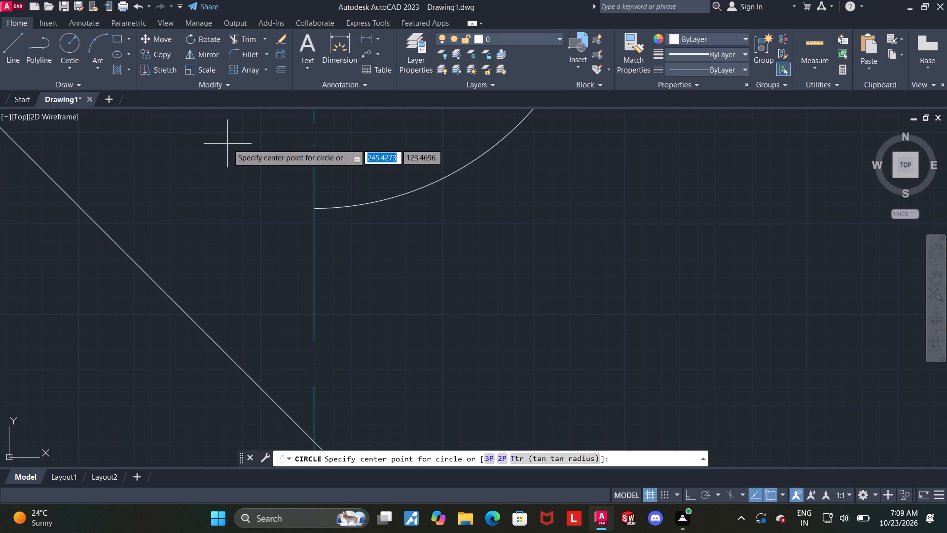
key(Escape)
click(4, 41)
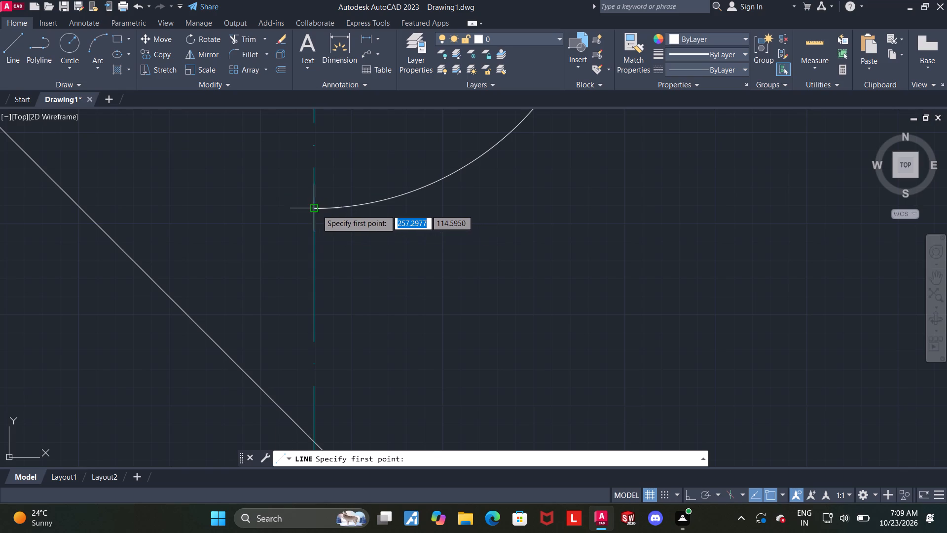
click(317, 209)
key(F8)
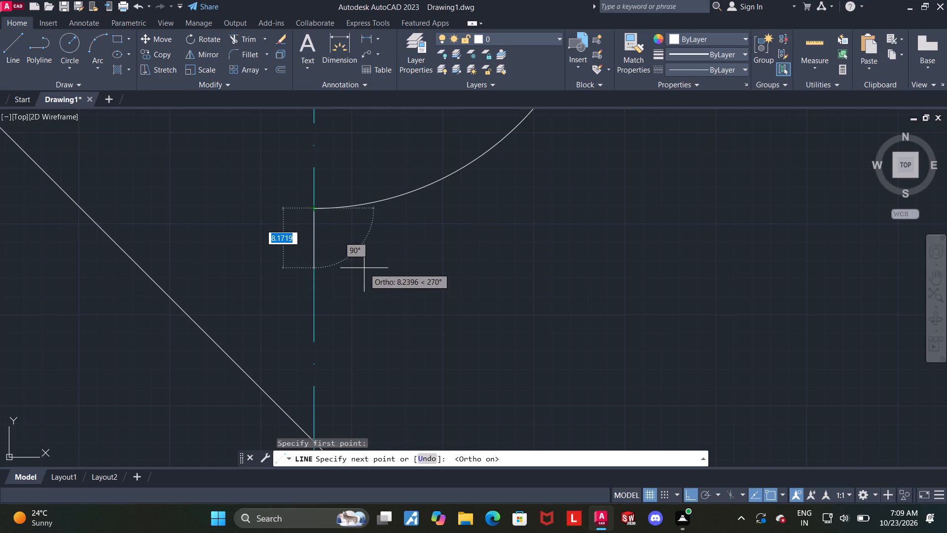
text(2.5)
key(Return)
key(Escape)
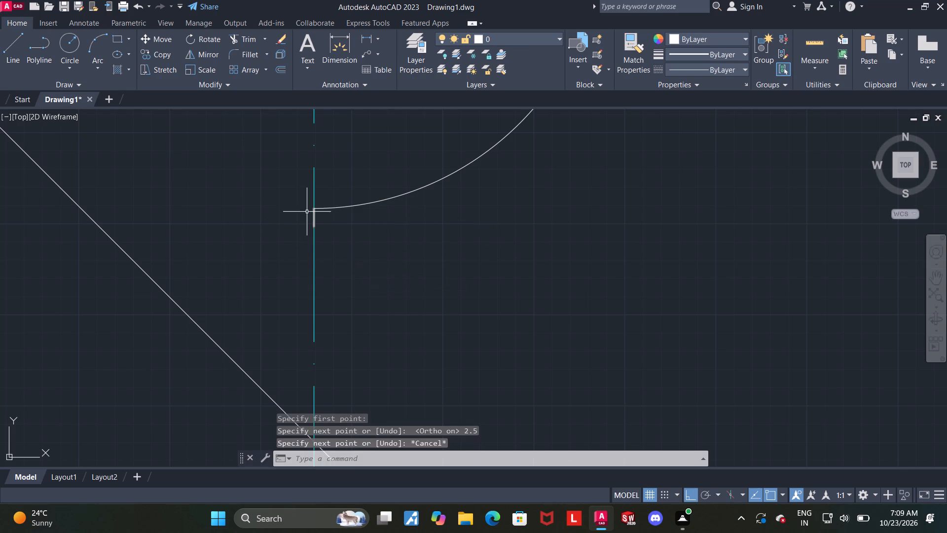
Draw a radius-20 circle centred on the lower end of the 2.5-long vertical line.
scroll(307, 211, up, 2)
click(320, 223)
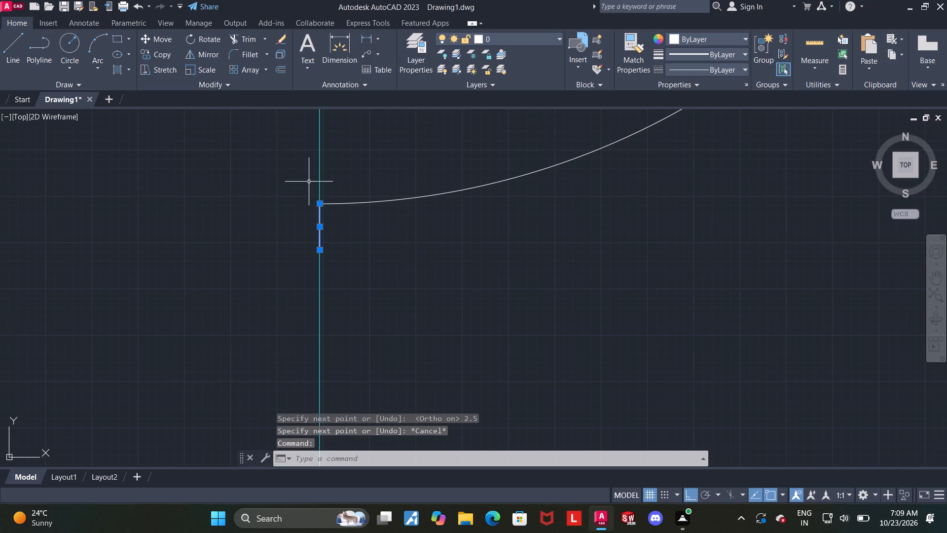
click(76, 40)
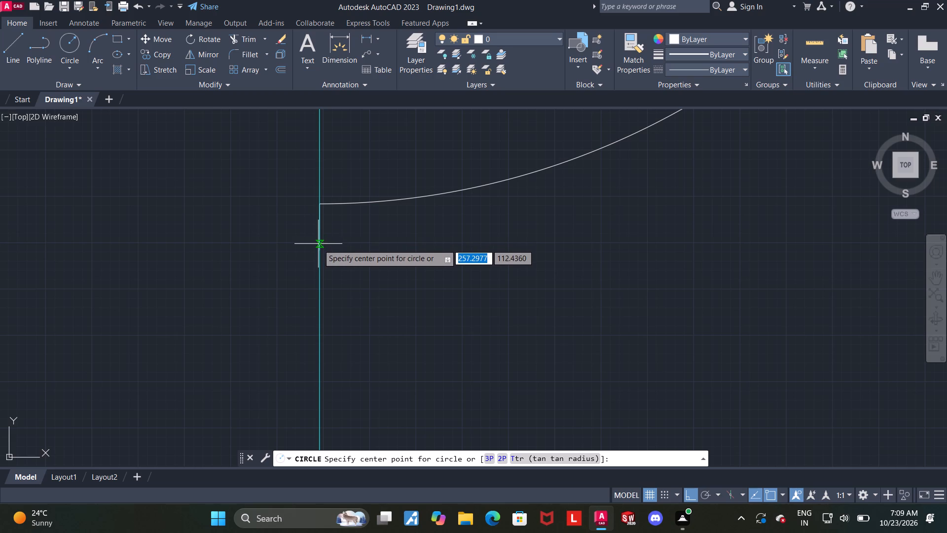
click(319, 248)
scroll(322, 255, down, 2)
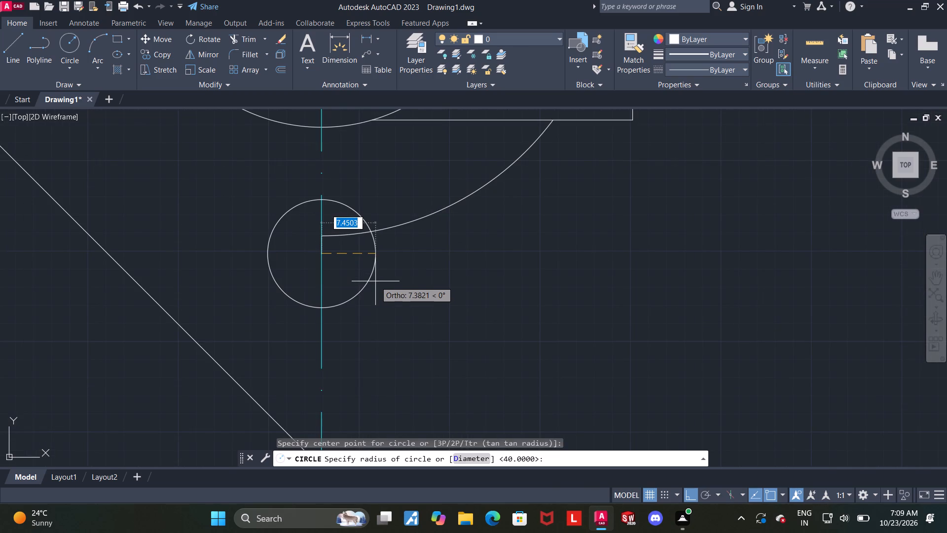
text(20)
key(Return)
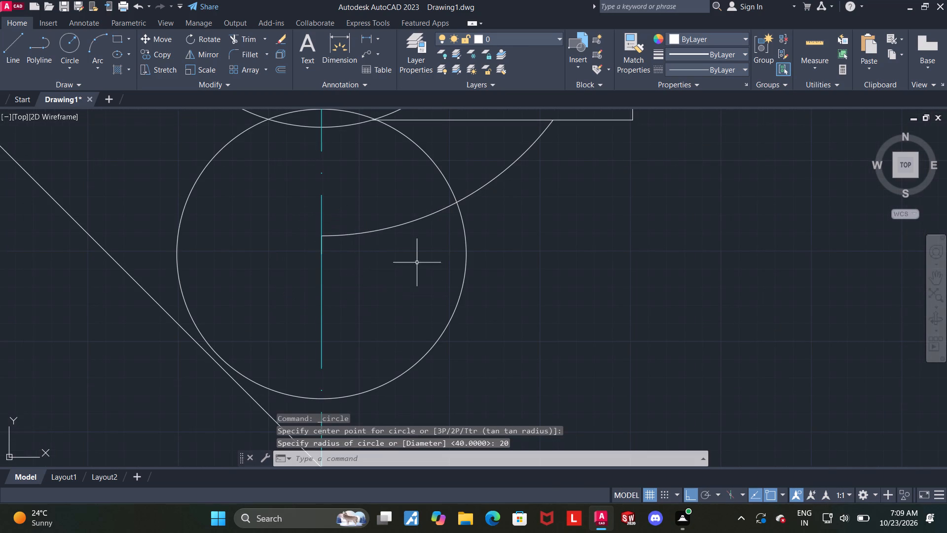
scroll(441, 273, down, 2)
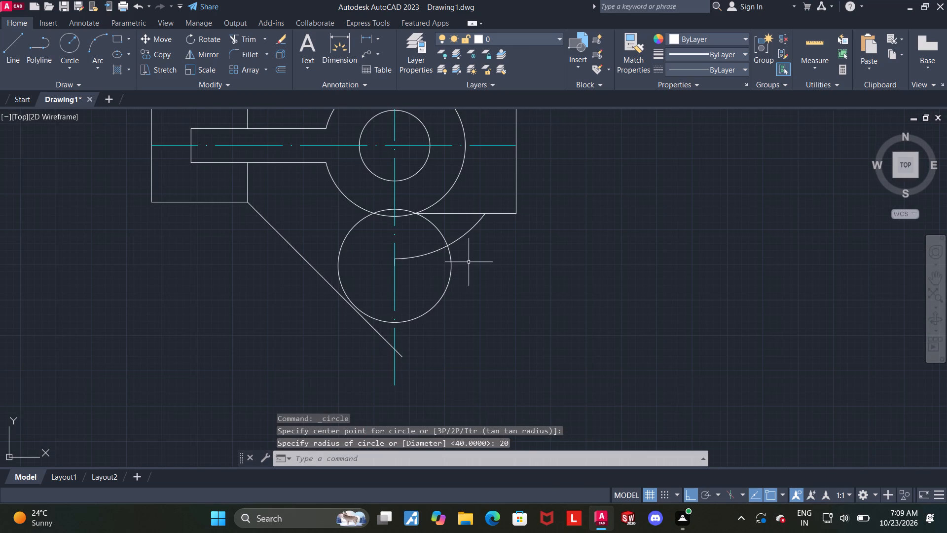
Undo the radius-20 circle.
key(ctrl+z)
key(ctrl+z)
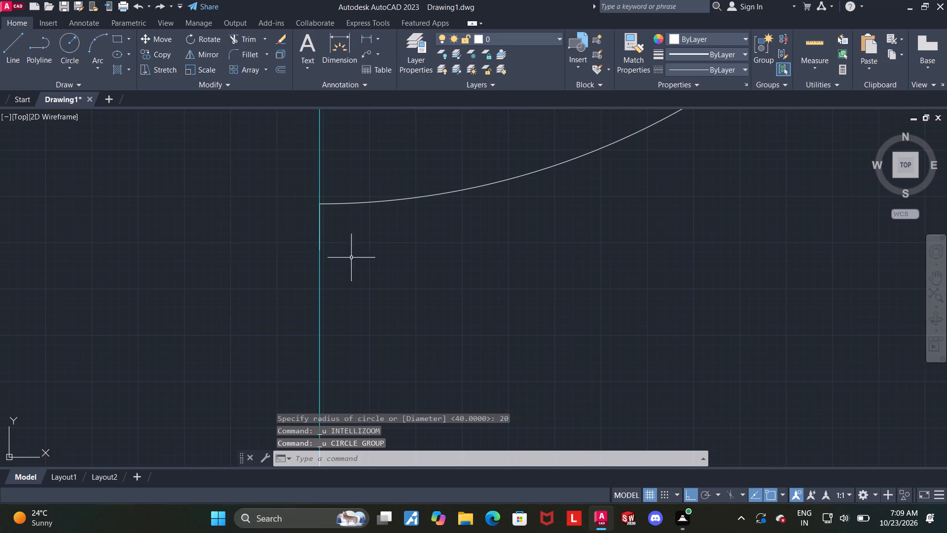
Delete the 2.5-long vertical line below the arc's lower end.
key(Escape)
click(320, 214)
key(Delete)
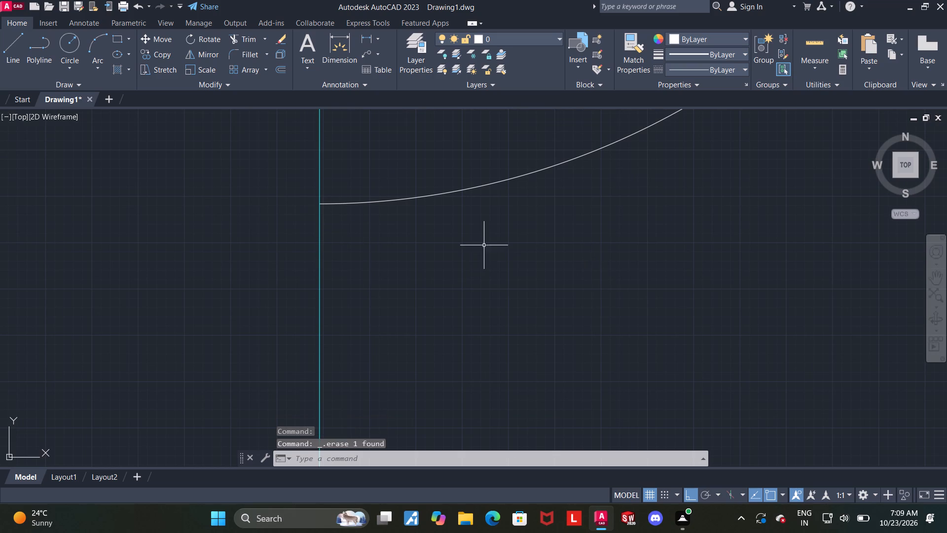
Draw a 3-long vertical line downward from the arc's lower end along the centreline.
click(15, 46)
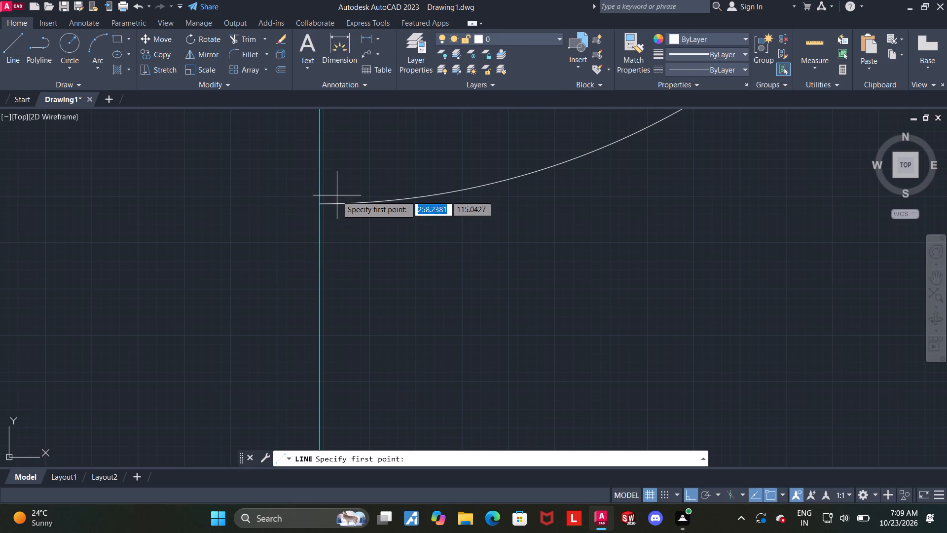
click(319, 204)
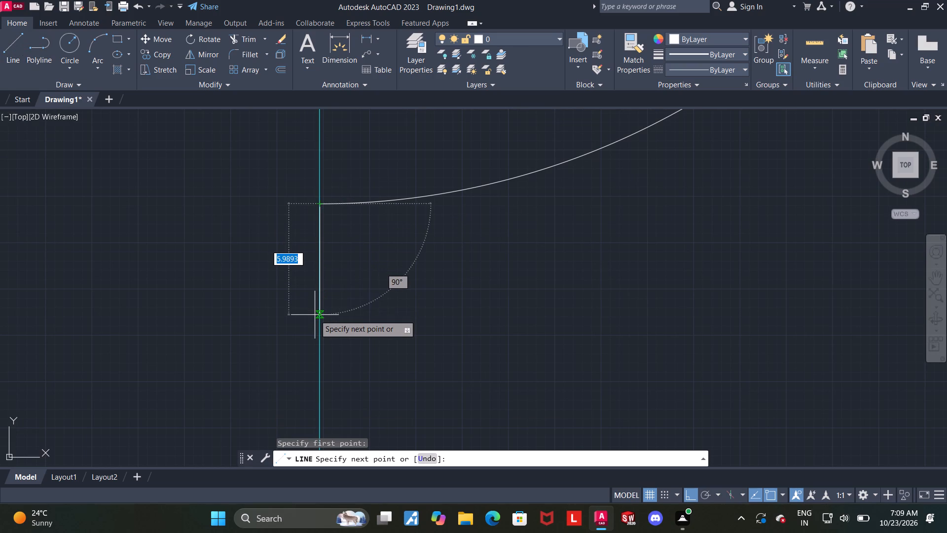
key(3)
key(Return)
key(Escape)
scroll(425, 233, down, 1)
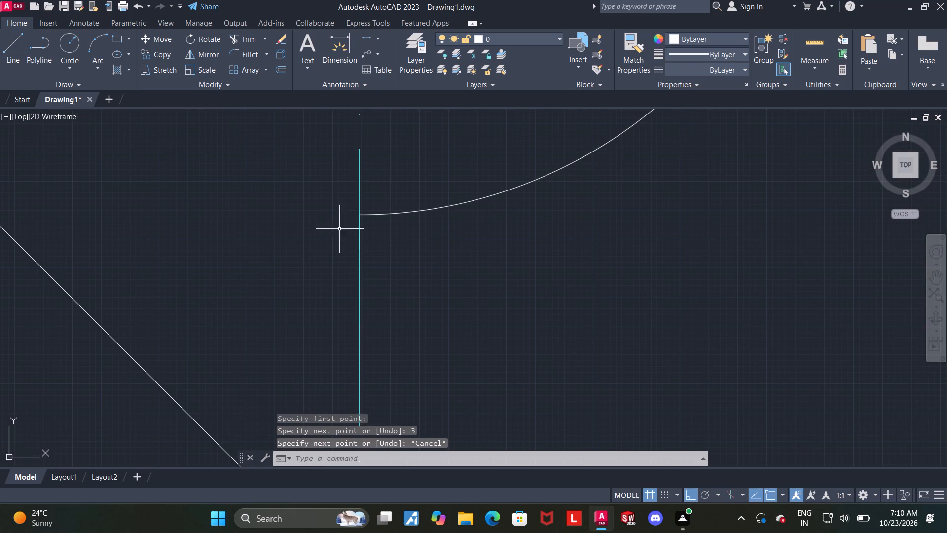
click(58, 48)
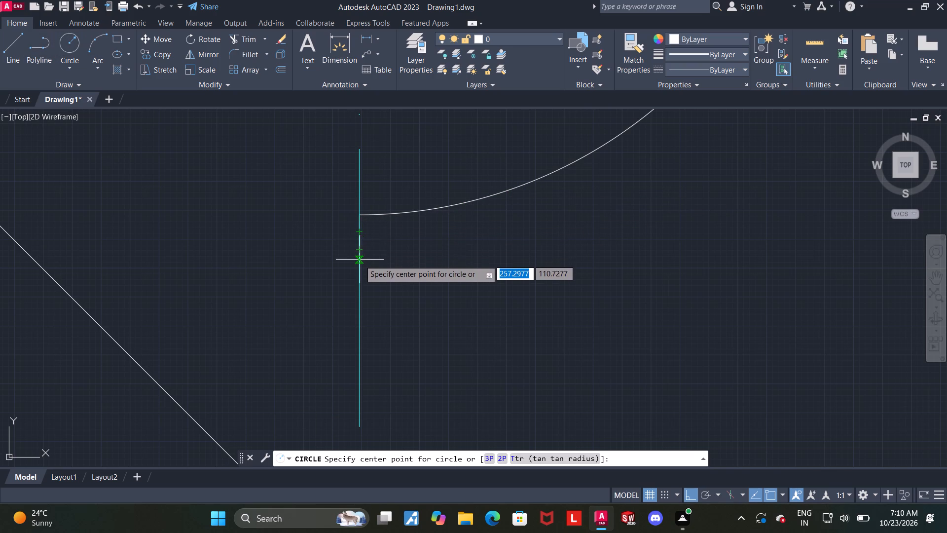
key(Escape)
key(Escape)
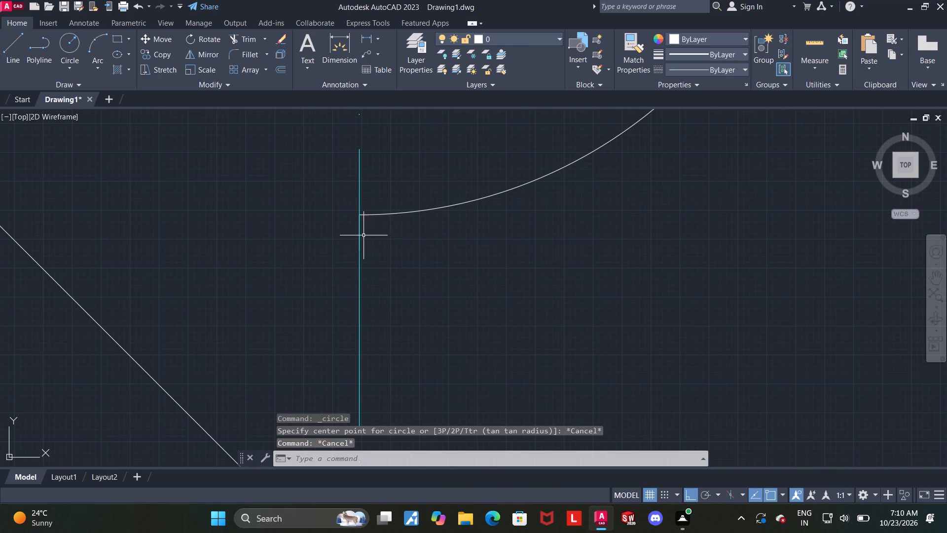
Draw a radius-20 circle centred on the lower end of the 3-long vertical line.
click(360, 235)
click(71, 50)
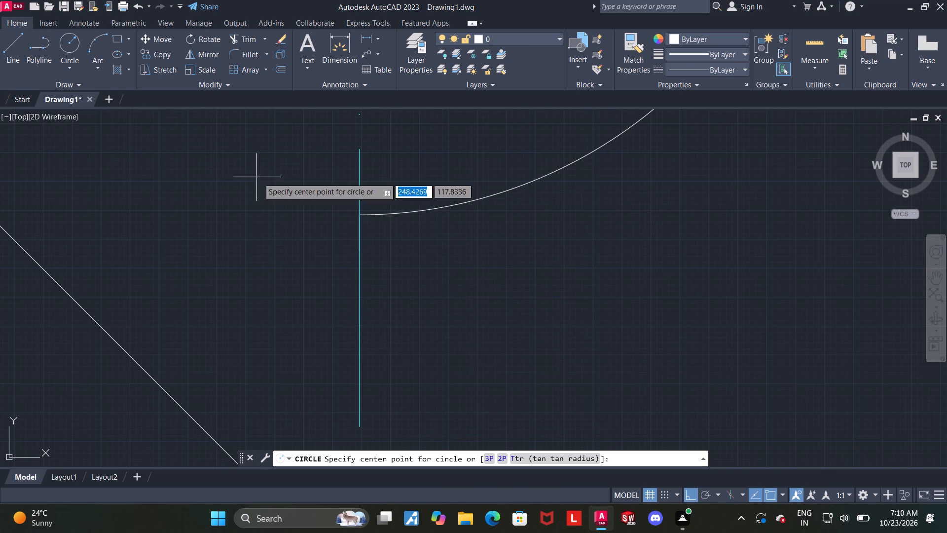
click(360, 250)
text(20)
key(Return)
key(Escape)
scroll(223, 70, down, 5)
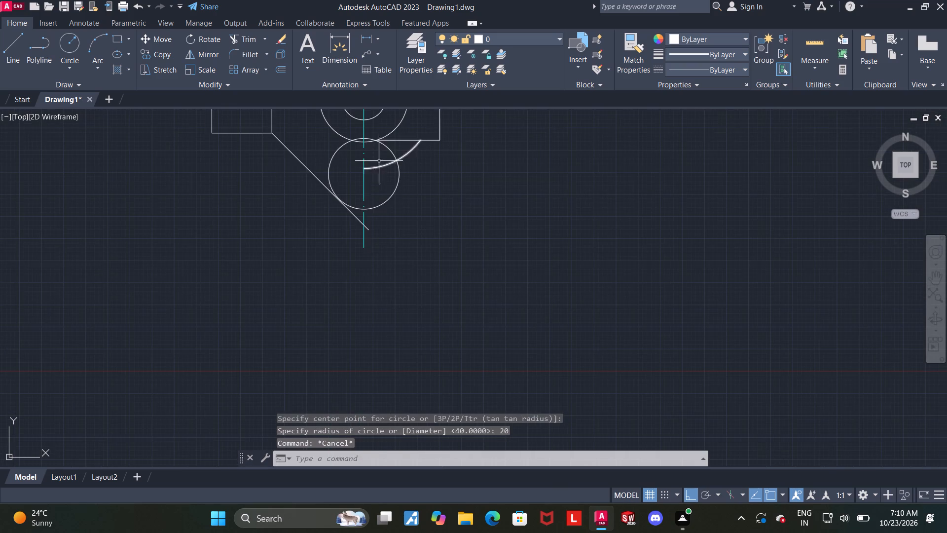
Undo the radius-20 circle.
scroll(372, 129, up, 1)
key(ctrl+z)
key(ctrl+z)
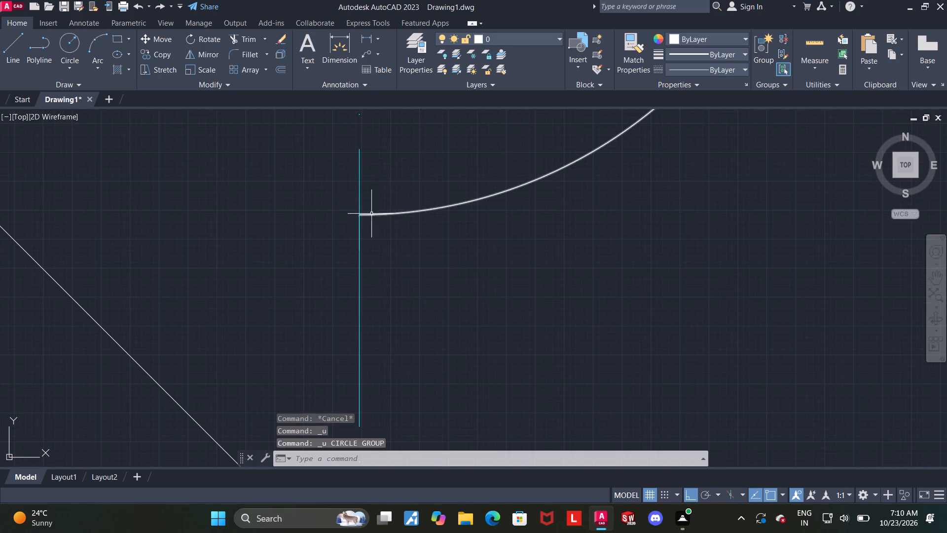
Delete the 3-long vertical line below the arc's lower end.
click(358, 228)
key(Delete)
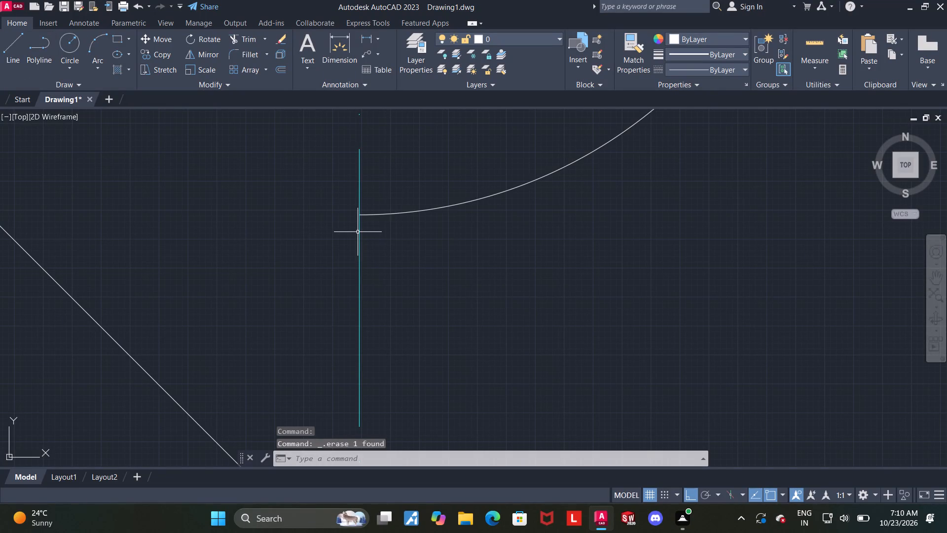
click(358, 232)
click(410, 245)
key(Escape)
key(Escape)
key(Escape)
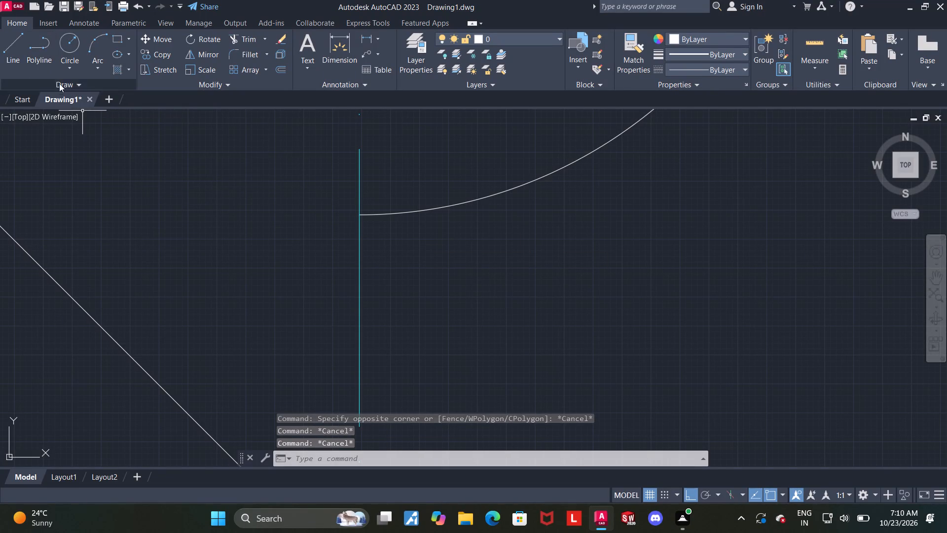
Draw a 4-long vertical line downward from the arc's lower end along the centreline.
click(13, 59)
click(362, 212)
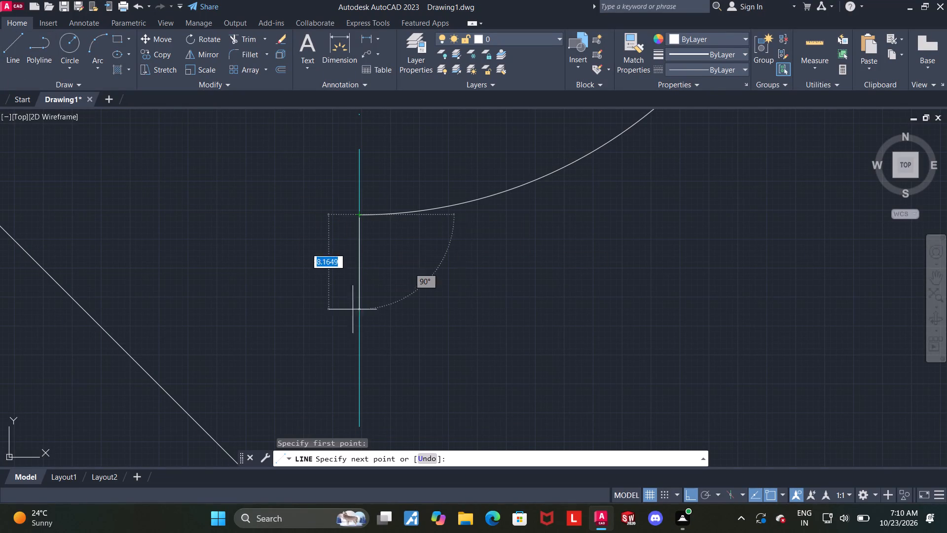
key(4)
key(Return)
key(Escape)
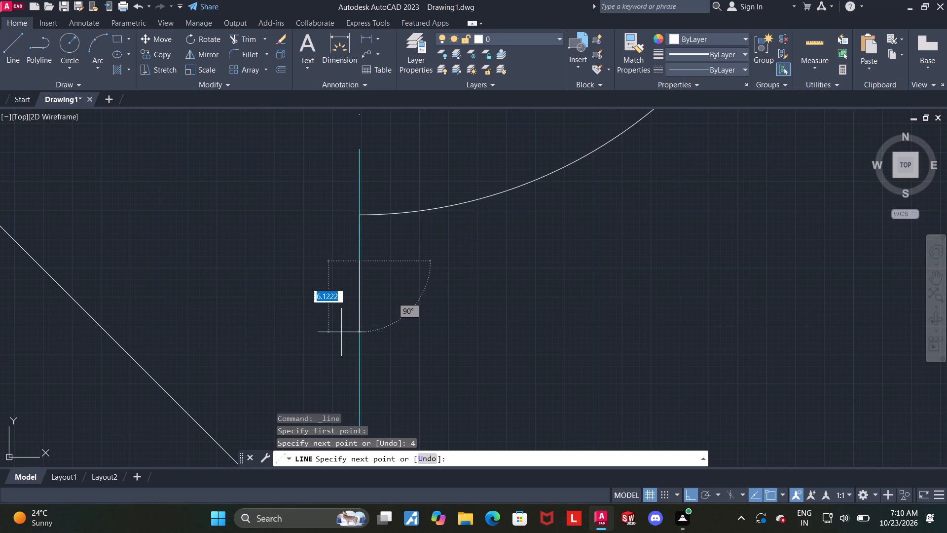
Draw a radius-20 circle centred on the lower end of the 4-long vertical line.
click(74, 36)
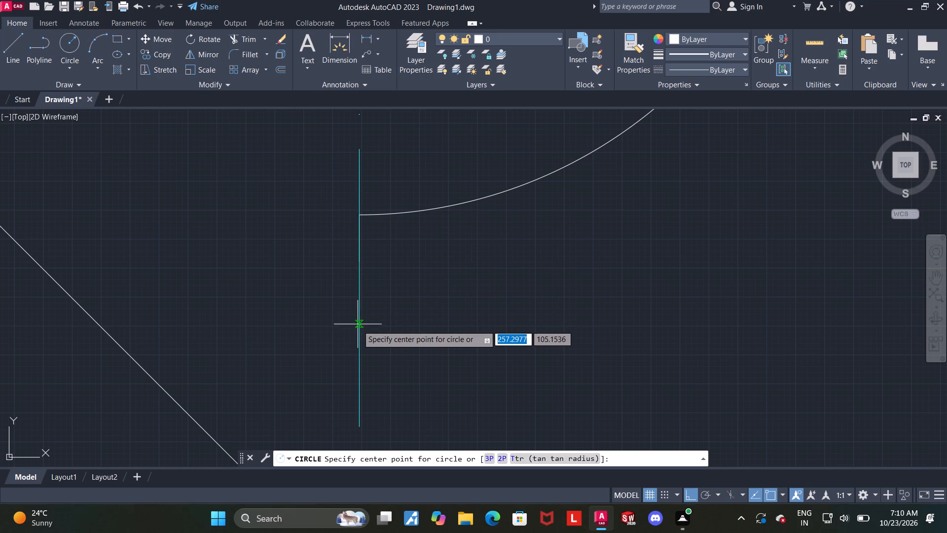
click(361, 259)
text(40)
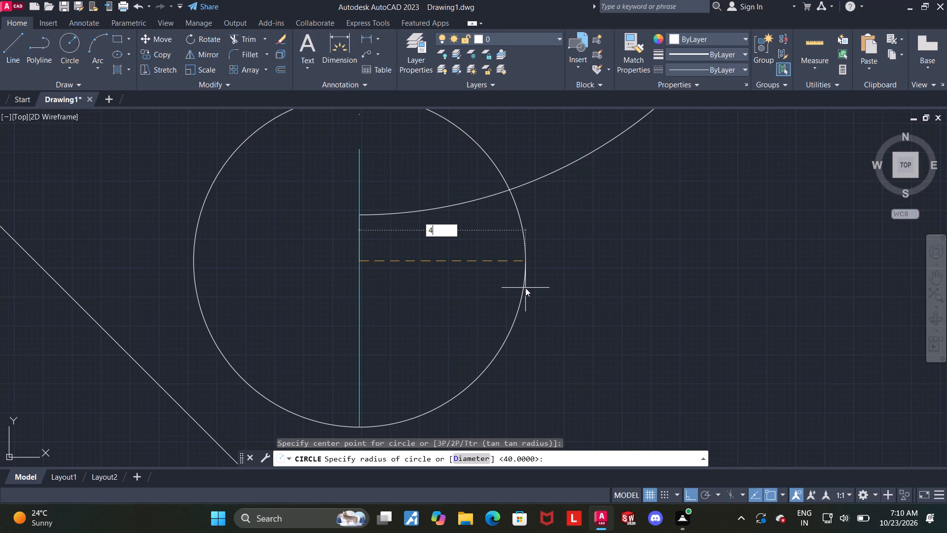
key(BackSpace)
key(BackSpace)
key(BackSpace)
text(20)
key(Return)
key(Escape)
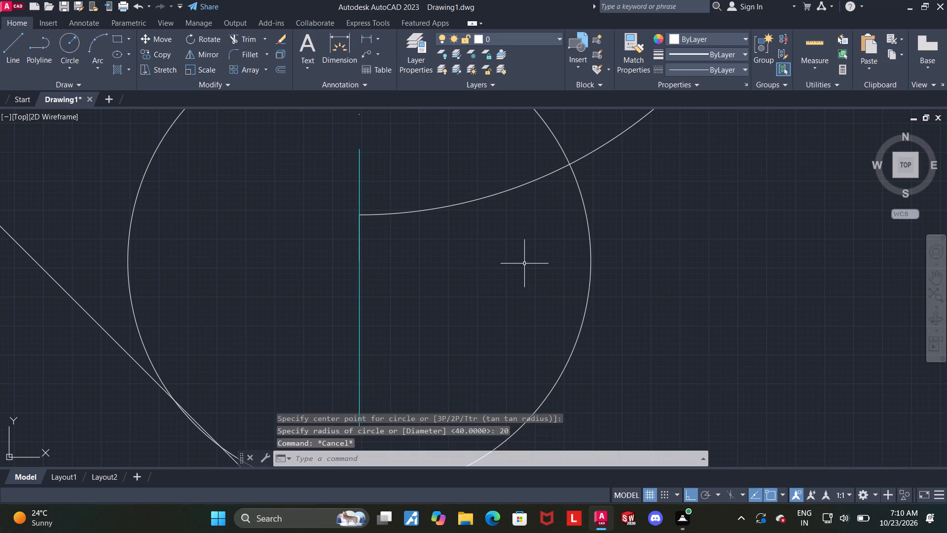
Delete the lower 45° line that crosses the radius-20 circle.
scroll(524, 263, down, 2)
middle_drag(697, 313, 563, 331)
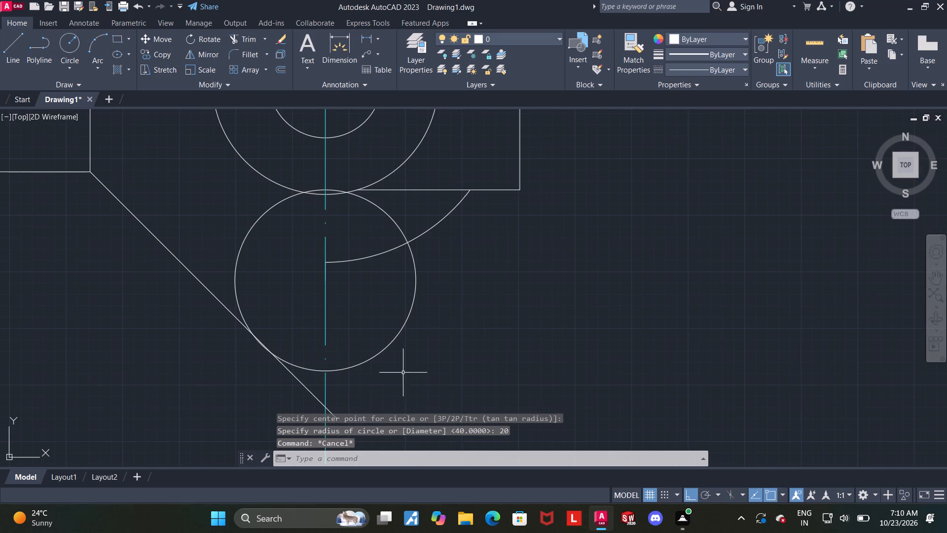
middle_drag(450, 370, 468, 362)
scroll(307, 346, up, 1)
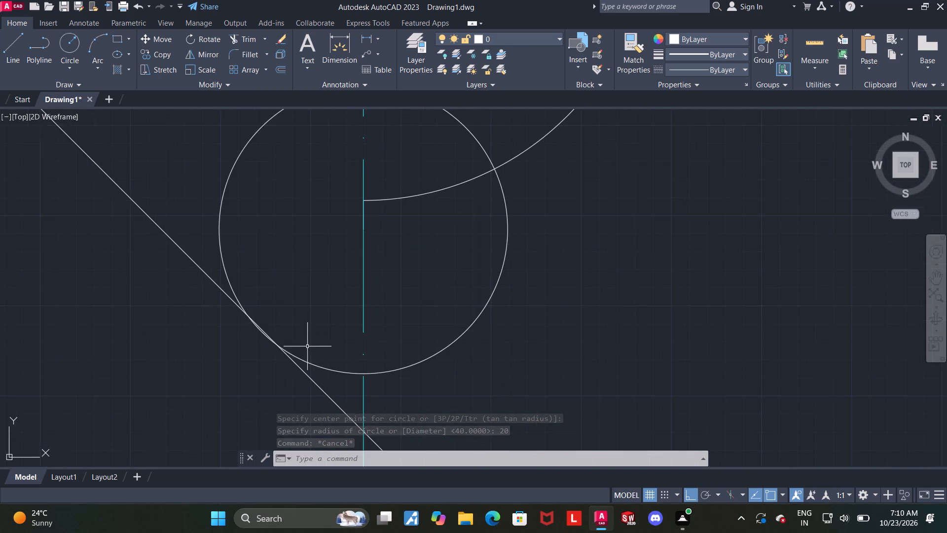
middle_drag(297, 357, 318, 278)
scroll(345, 287, up, 1)
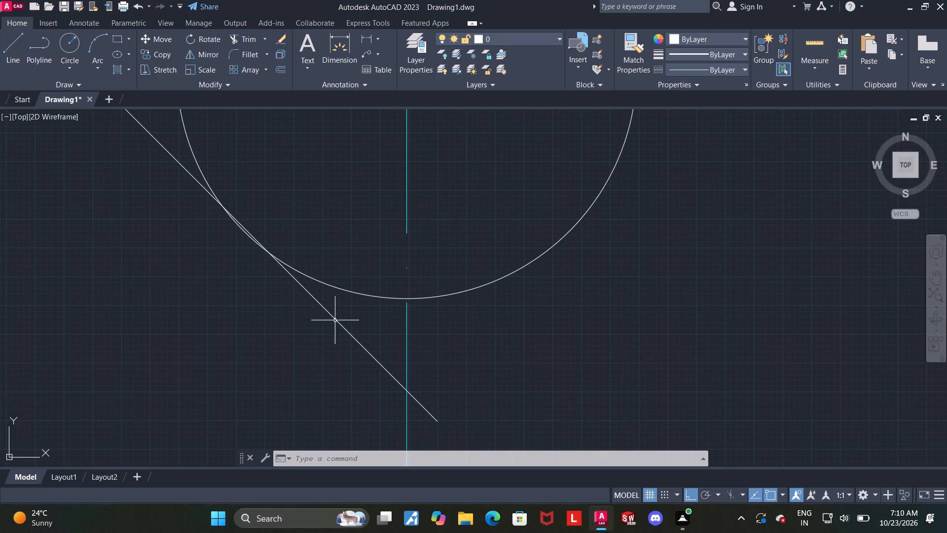
click(343, 331)
click(349, 336)
click(352, 338)
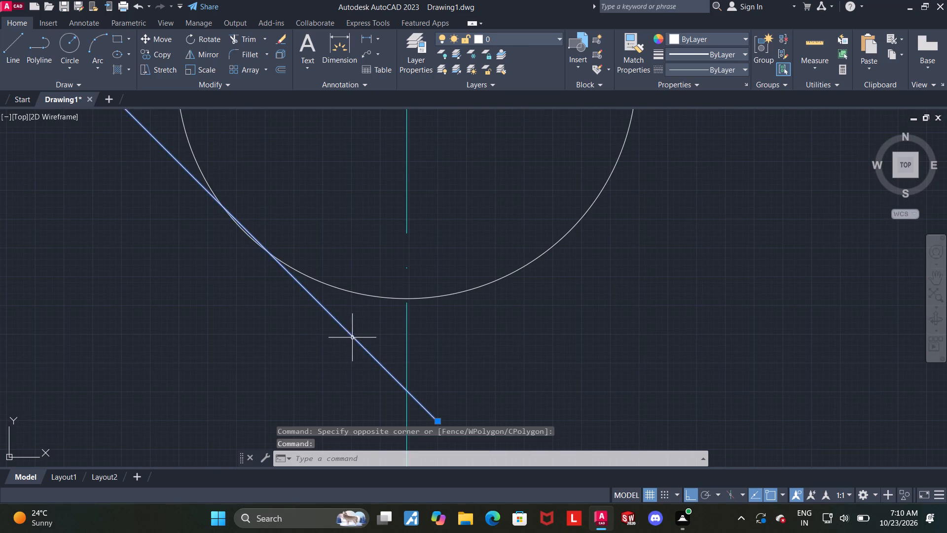
key(Delete)
With Ortho off, draw a line from the left rectangle's lower inner corner tangent to the lower side of the radius-20 circle.
scroll(370, 331, down, 2)
middle_click(380, 318)
click(16, 46)
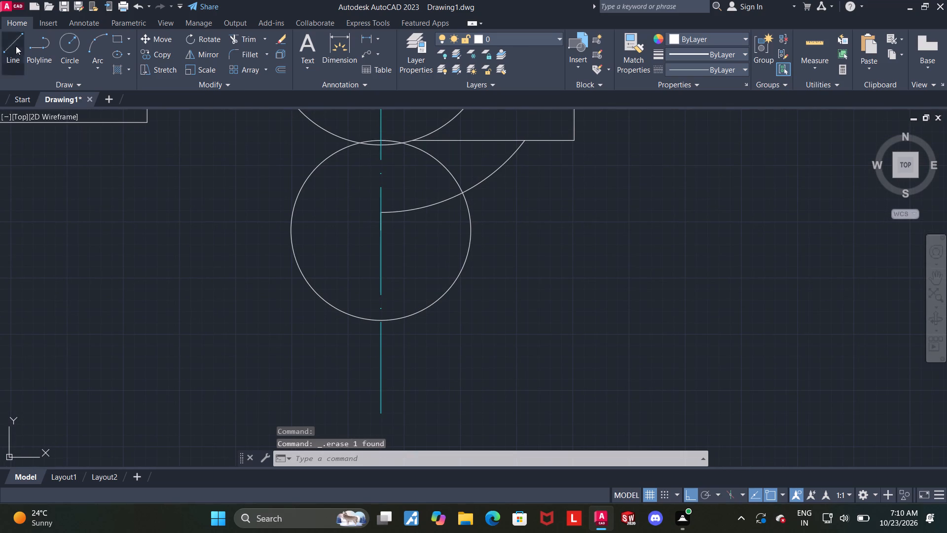
click(150, 120)
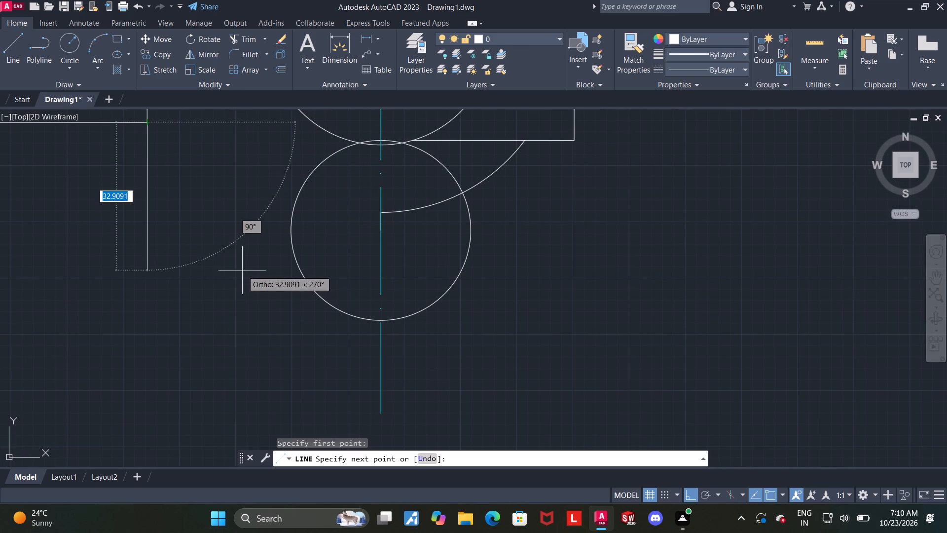
key(F8)
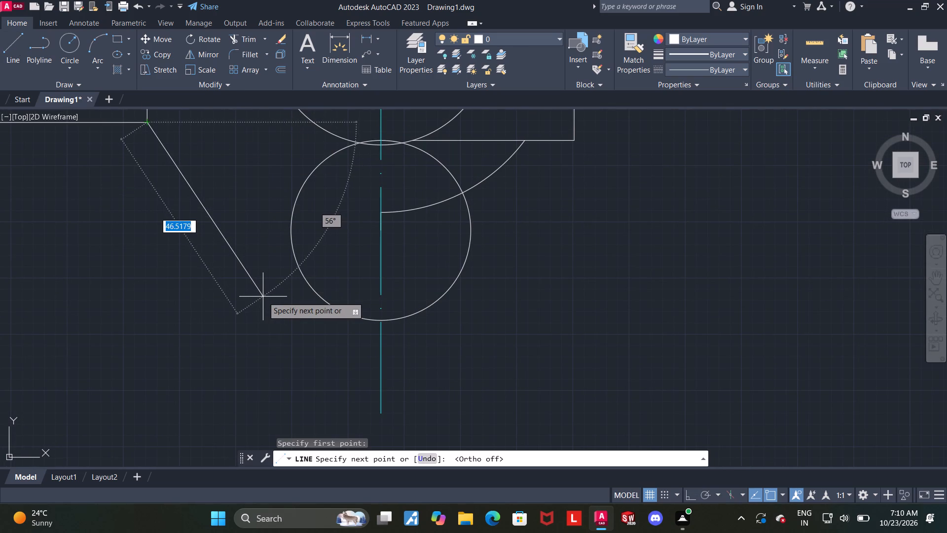
shift+right_click(263, 297)
click(301, 383)
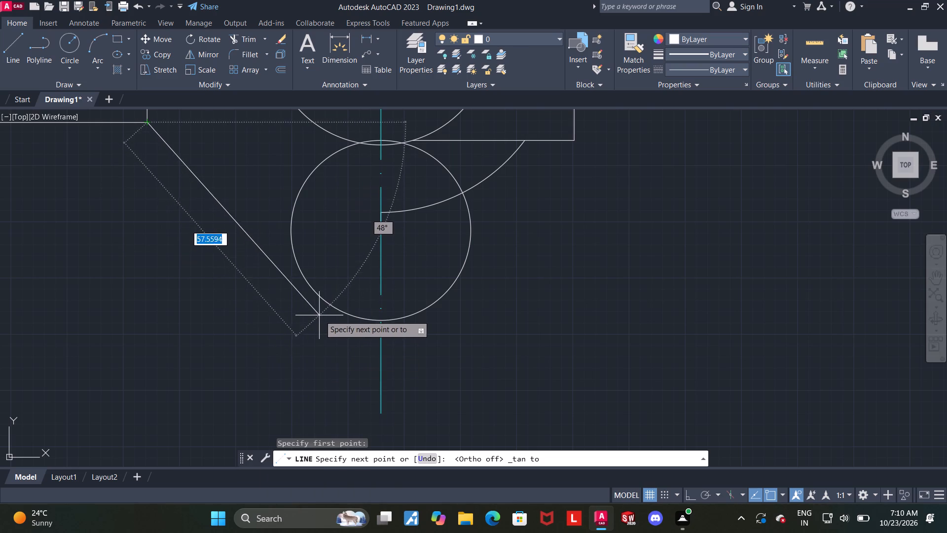
click(325, 307)
key(Escape)
Check the angle between the left rectangle's inner vertical edge and the new tangent line without placing a dimension.
scroll(348, 338, down, 3)
scroll(325, 274, up, 3)
scroll(253, 334, up, 1)
click(337, 47)
scroll(239, 320, up, 1)
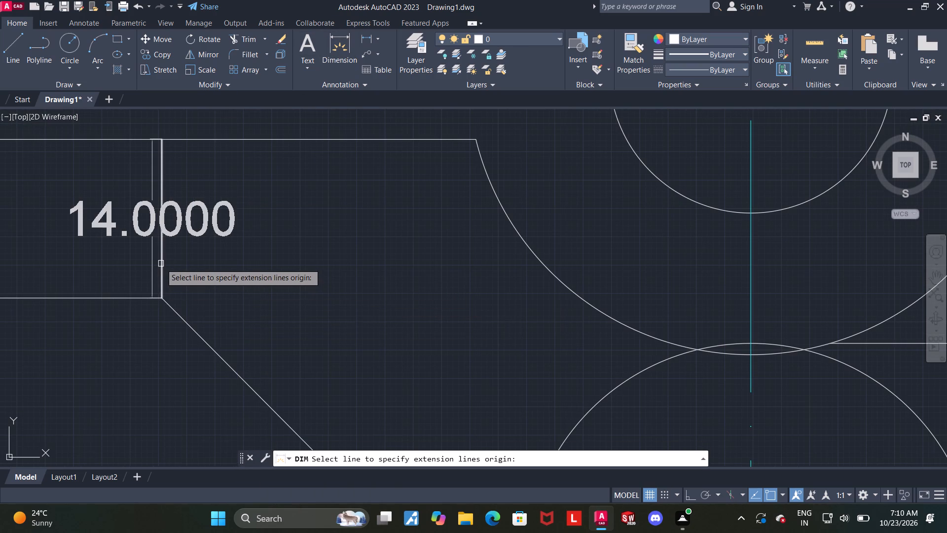
click(161, 264)
click(205, 343)
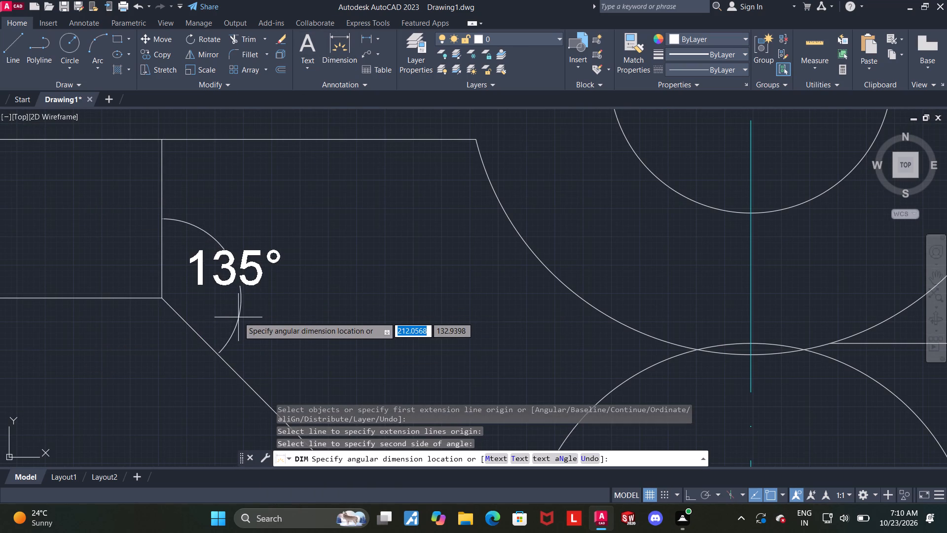
key(Escape)
key(Escape)
Trim the top of the radius-20 circle where it overlaps the large concentric circle, on both sides of the centreline.
scroll(238, 317, down, 4)
middle_drag(369, 387, 372, 355)
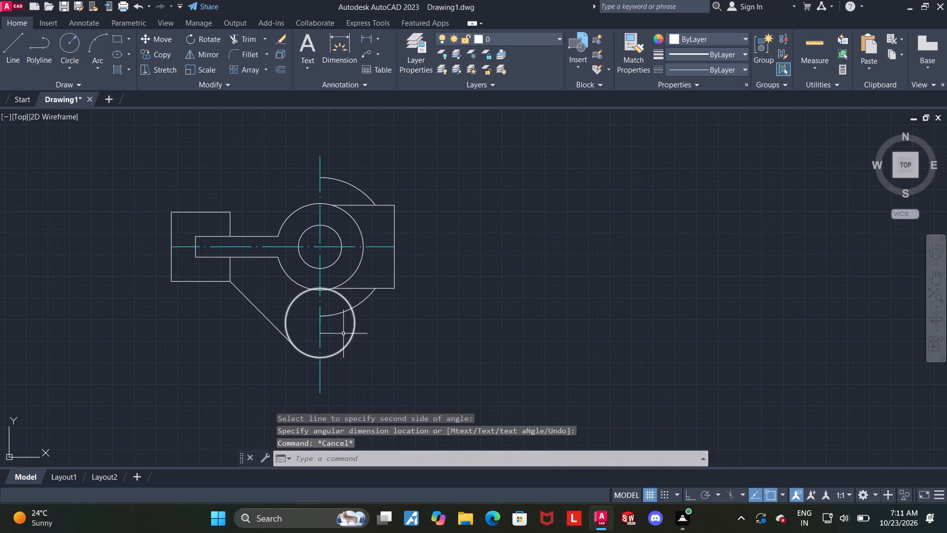
scroll(299, 314, up, 2)
scroll(286, 272, up, 1)
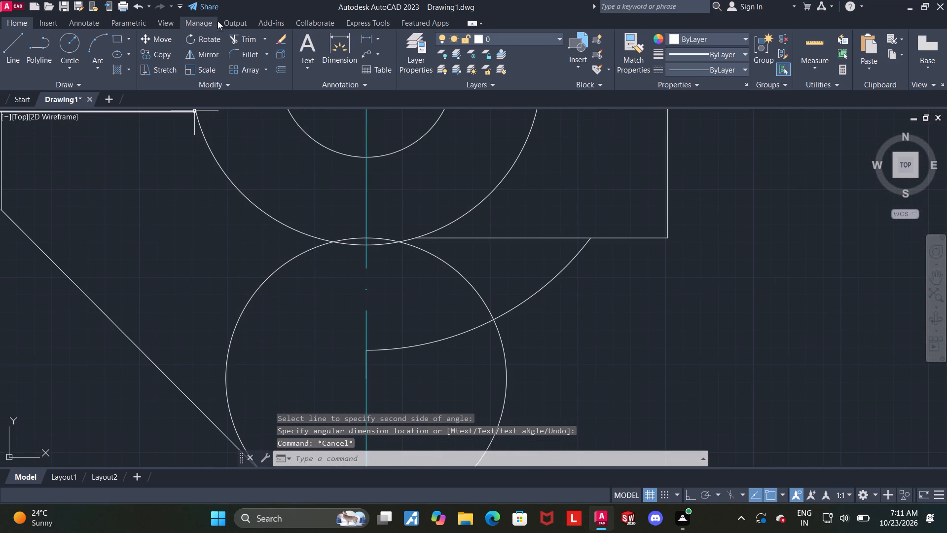
click(241, 38)
click(343, 238)
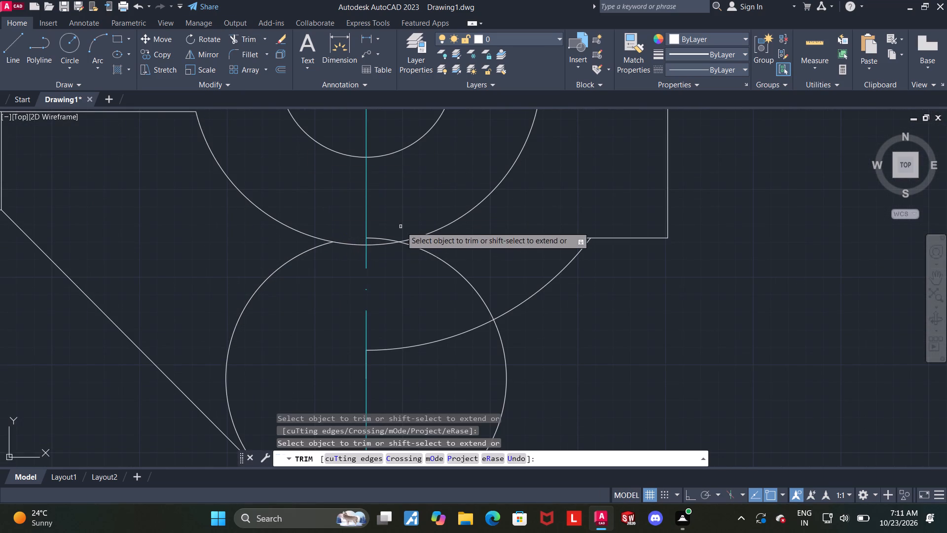
click(382, 237)
key(Escape)
scroll(418, 240, down, 2)
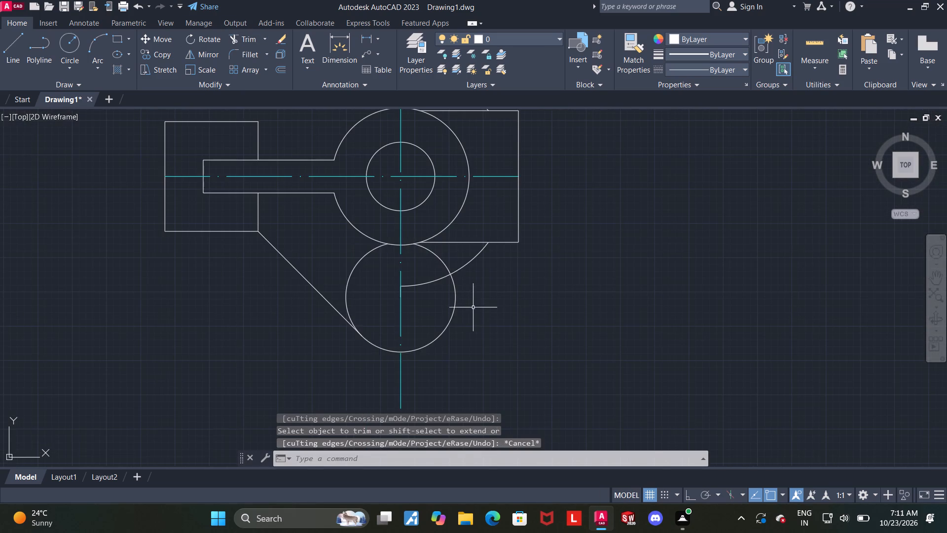
Draw a vertical line upward from the right quadrant of the radius-20 circle, crossing the large arc.
scroll(472, 305, up, 1)
click(13, 42)
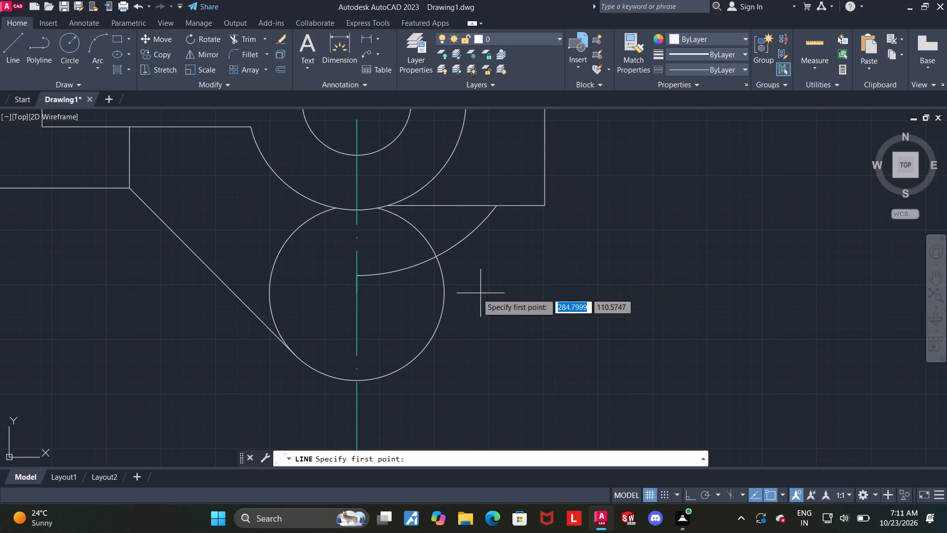
click(443, 294)
click(439, 224)
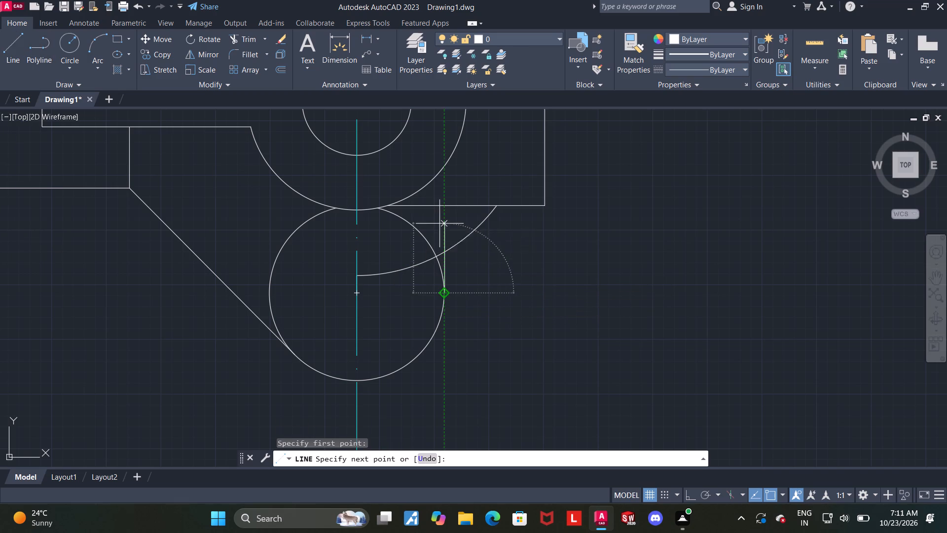
key(Escape)
Trim the radius-20 circle's unneeded upper part, the vertical line above the large arc, and the portion of that arc inside the lower lobe.
click(245, 37)
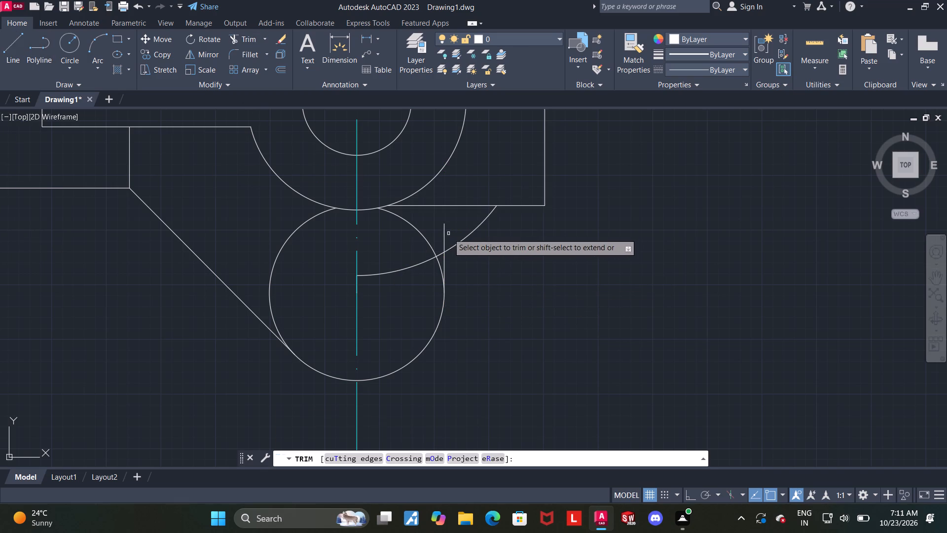
click(448, 233)
click(444, 233)
click(446, 231)
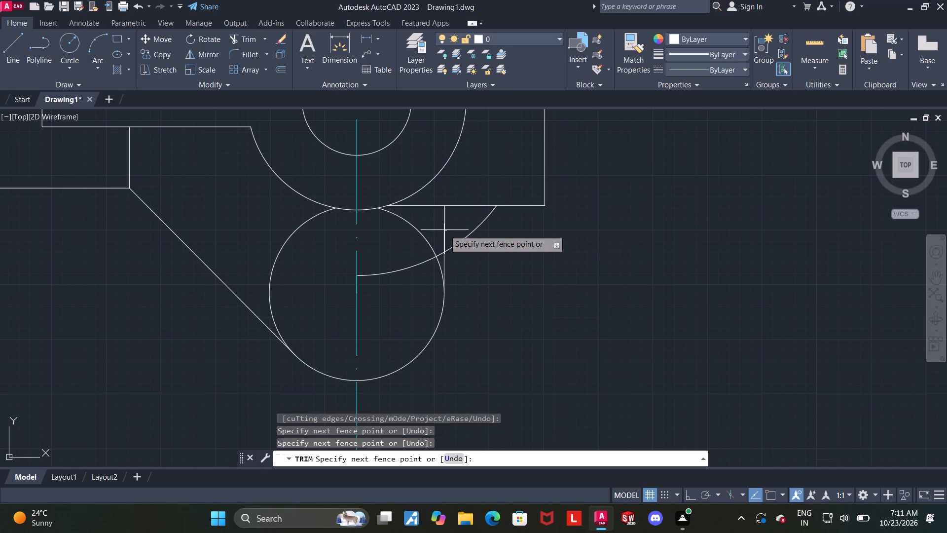
click(407, 230)
drag(298, 250, 285, 247)
click(274, 244)
drag(276, 245, 304, 269)
drag(296, 266, 283, 260)
drag(283, 260, 256, 235)
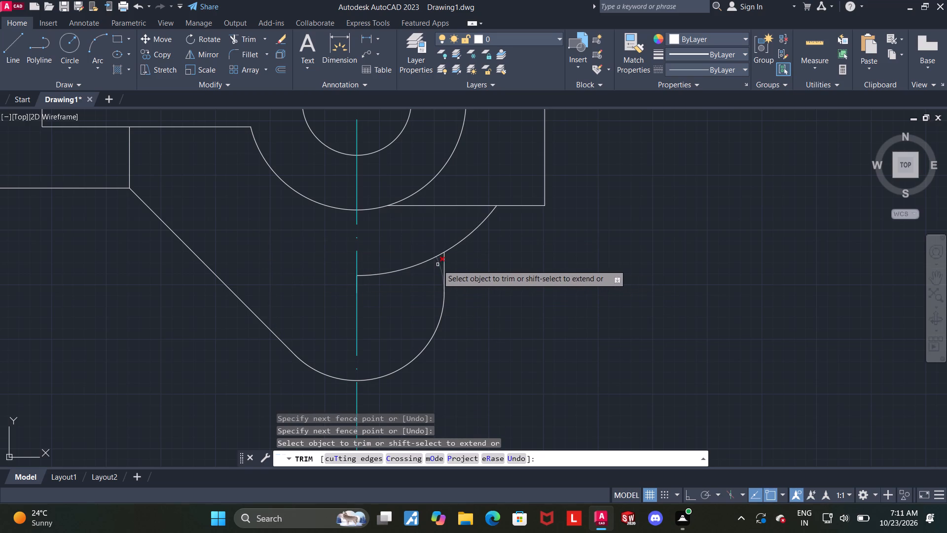
click(438, 263)
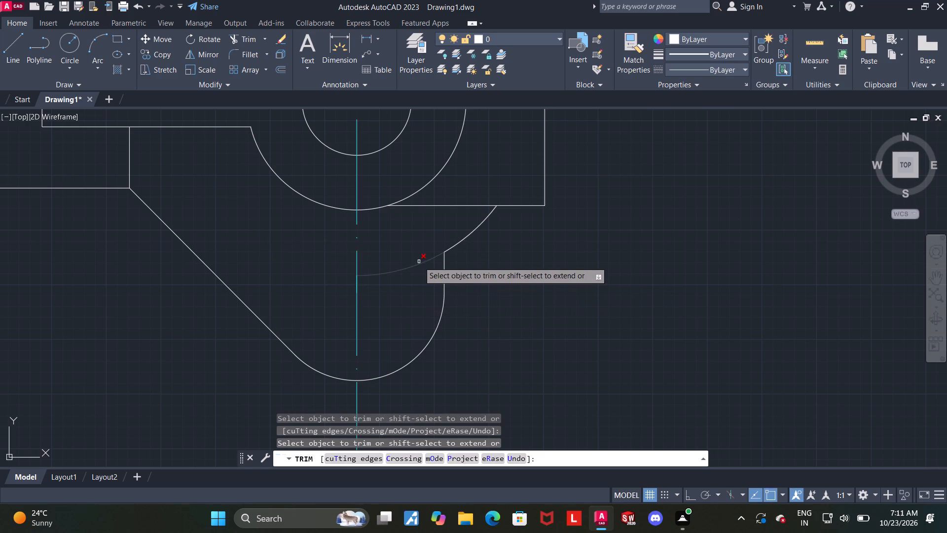
click(419, 262)
key(Escape)
Draw a horizontal line through the lower lobe's centre, from just beyond its right side to past the sloping tangent line.
click(7, 52)
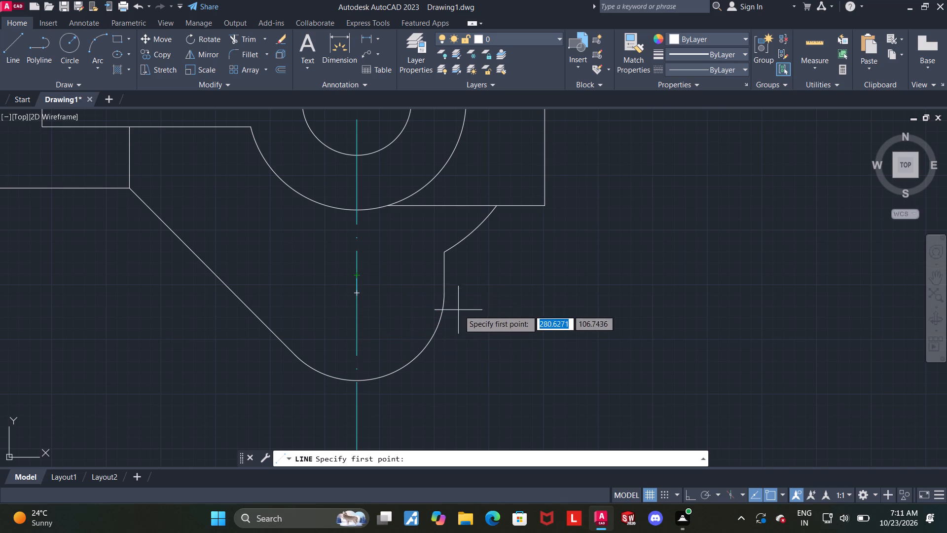
click(479, 293)
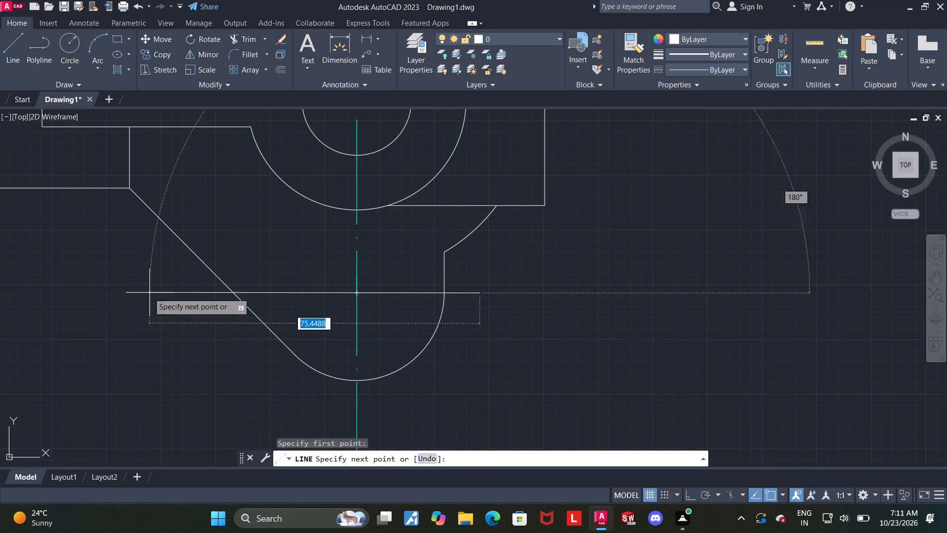
click(116, 293)
key(Escape)
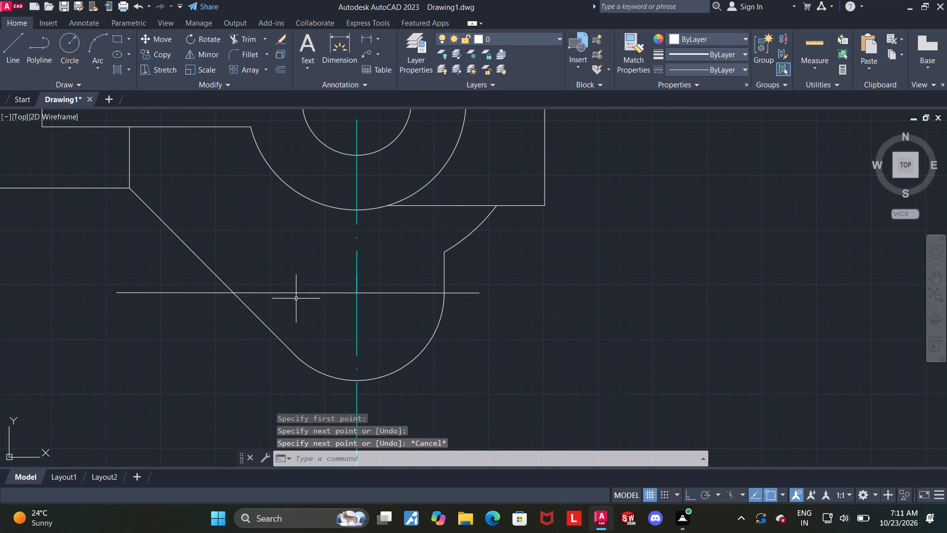
Trim the part of the lower lobe's horizontal line that extends outside the sloping tangent line.
click(235, 37)
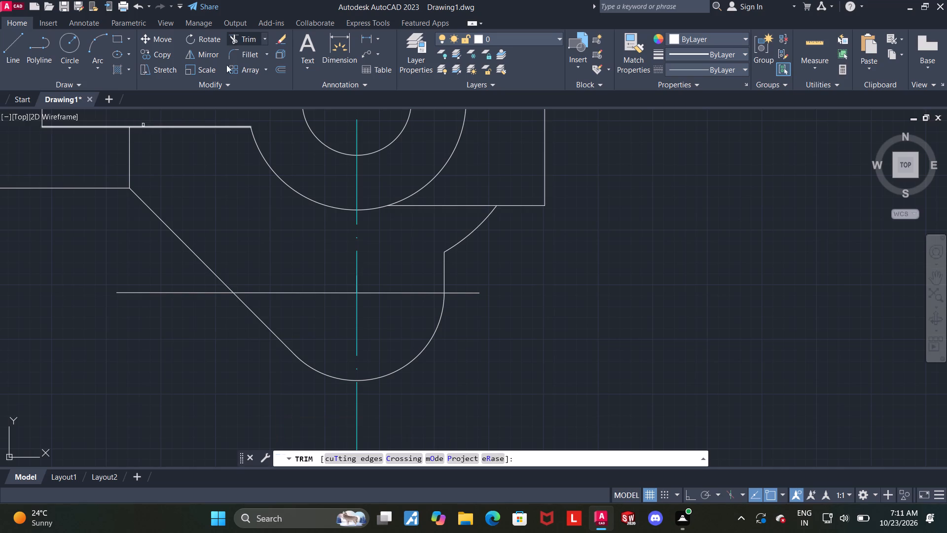
drag(183, 309, 140, 219)
key(Escape)
Give the lower lobe's horizontal line the dash-dot centre linetype and the cyan index colour.
click(285, 294)
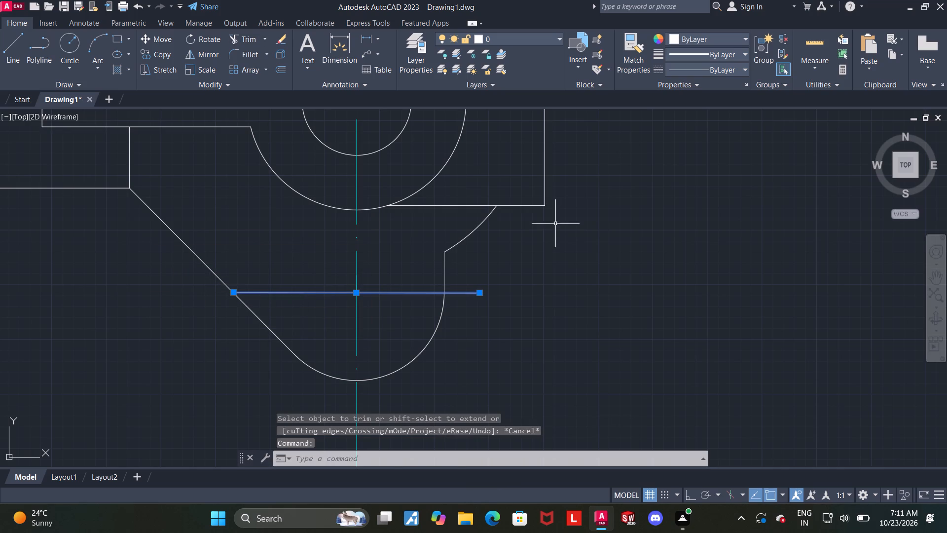
click(707, 72)
click(708, 113)
click(700, 38)
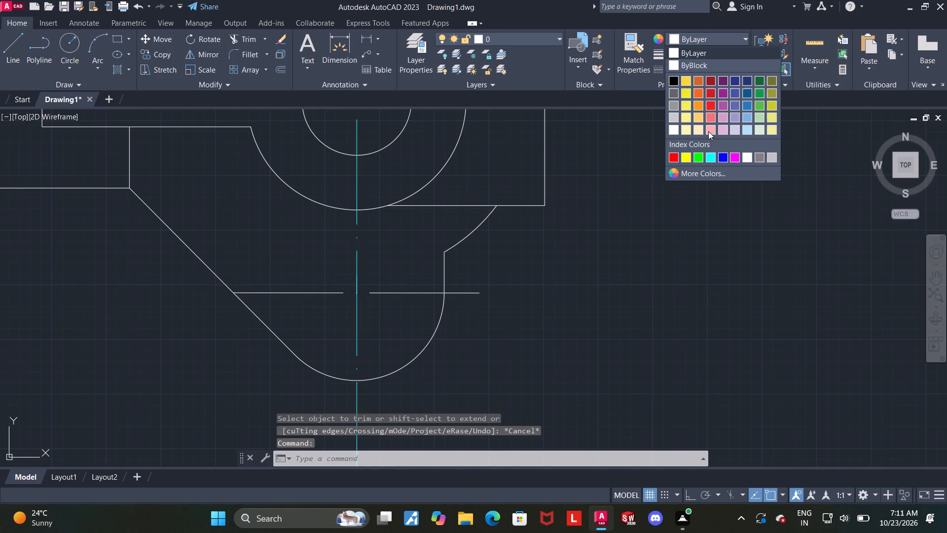
click(710, 159)
key(Escape)
Draw a radius-15 circle at the lower lobe's centre, where the two centrelines cross.
click(65, 46)
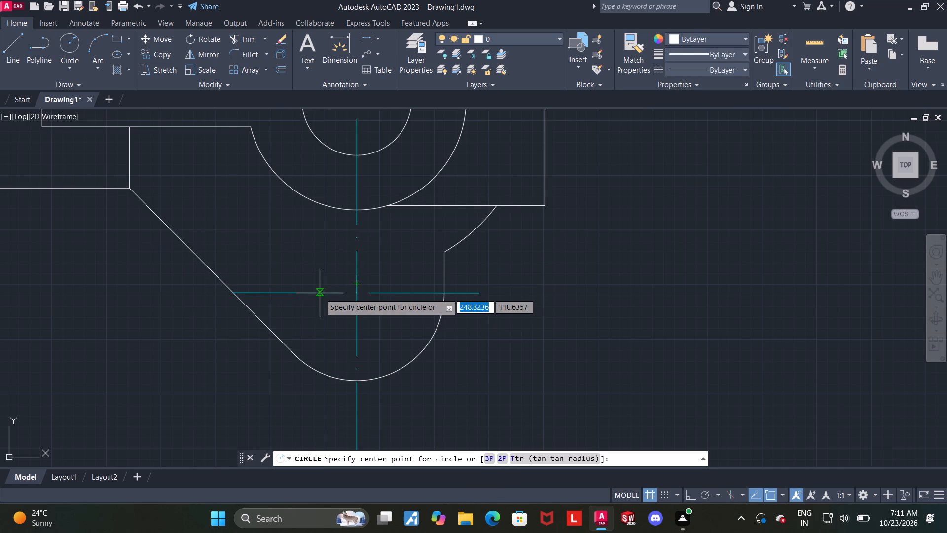
click(359, 292)
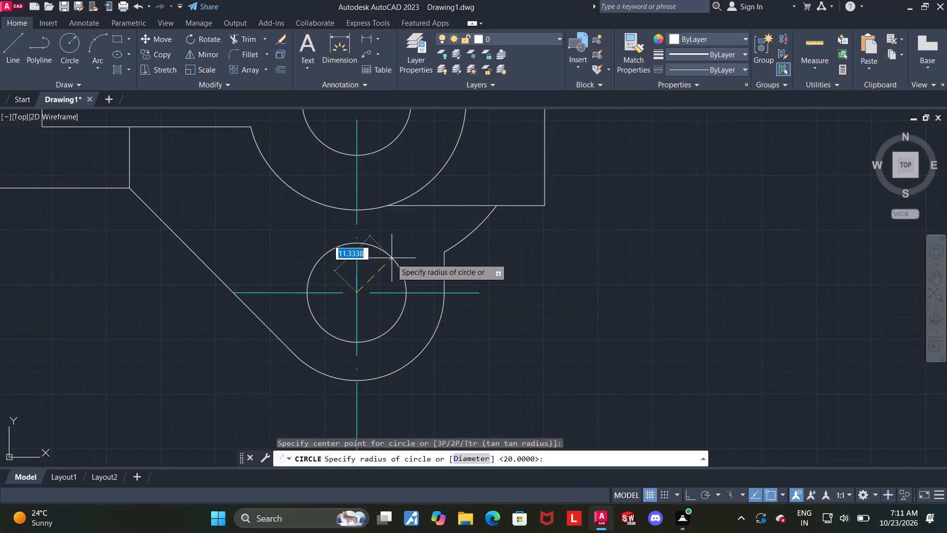
text(15)
key(Return)
key(Escape)
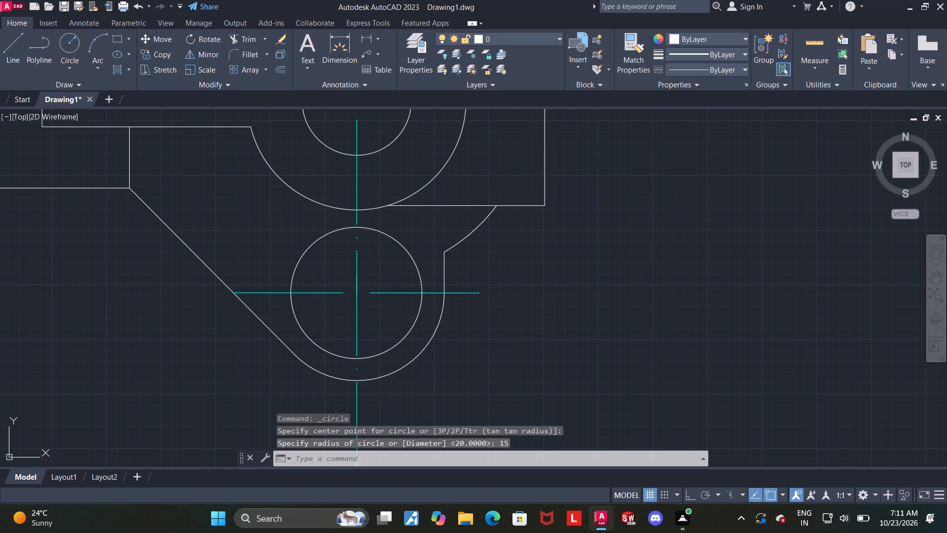
Draw a concentric radius-6 circle at the lower lobe's centre.
scroll(414, 266, up, 1)
scroll(359, 269, down, 1)
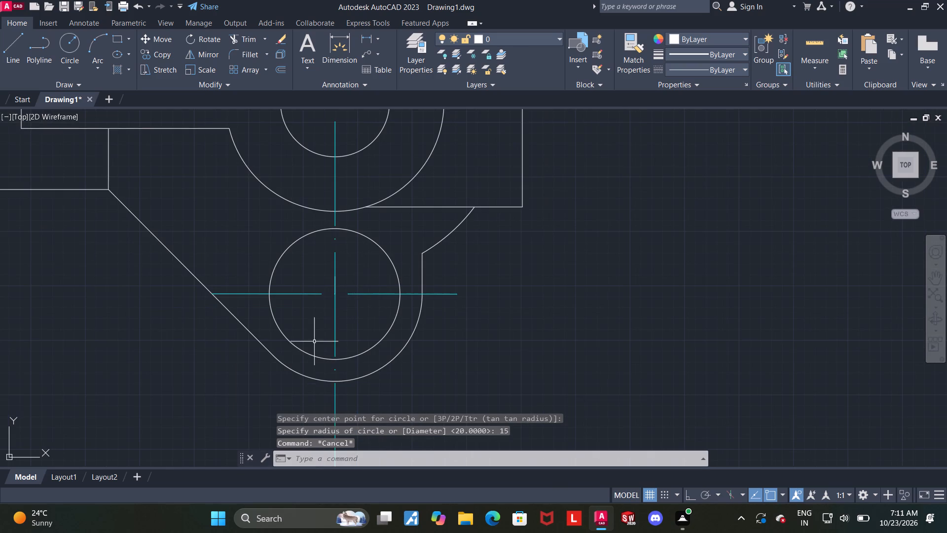
click(74, 41)
scroll(340, 261, up, 1)
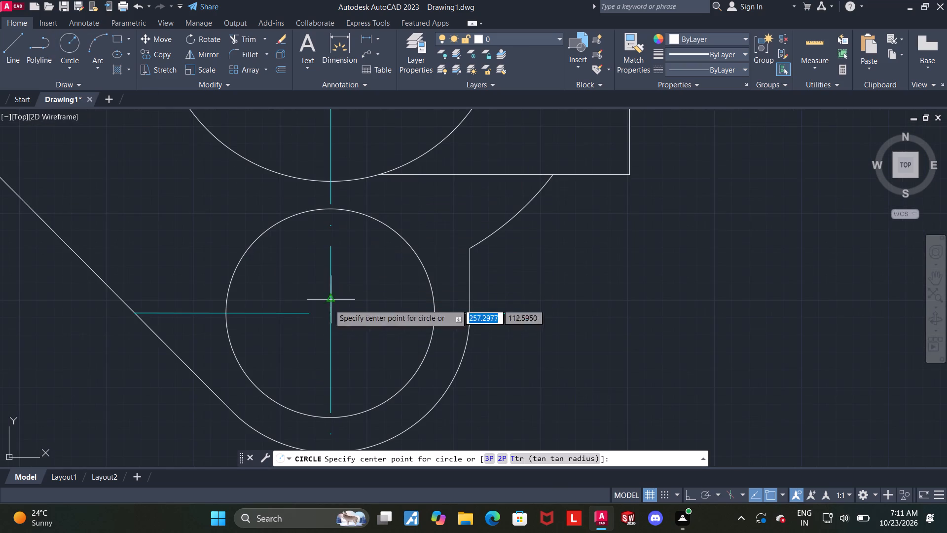
click(328, 316)
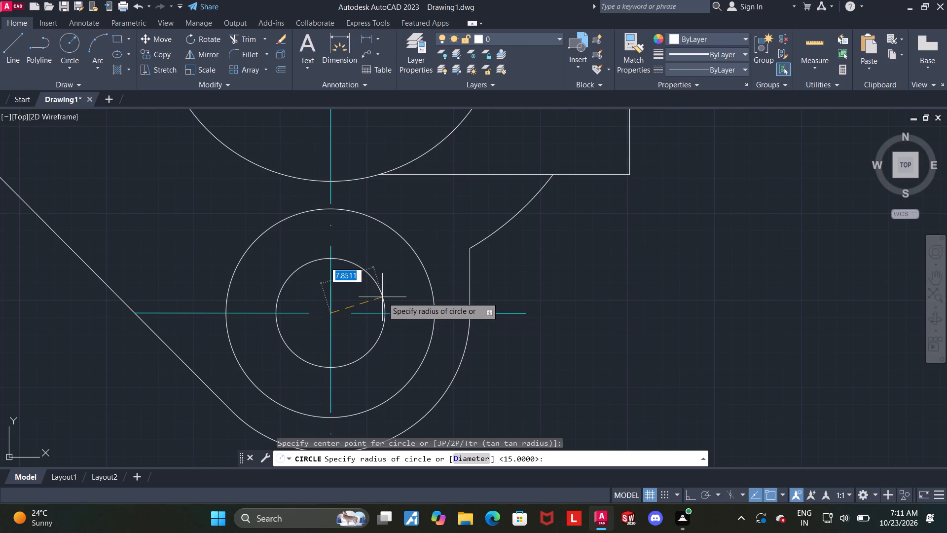
key(2)
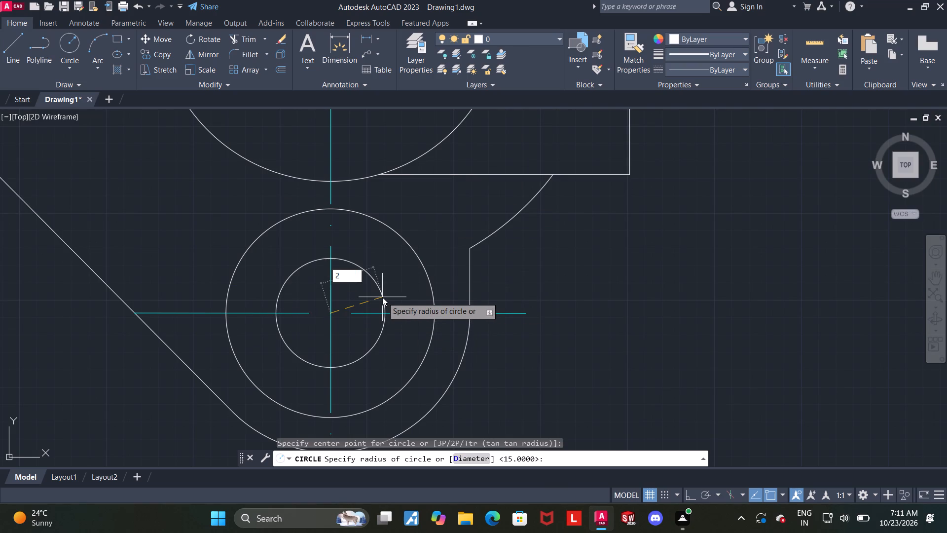
key(BackSpace)
key(BackSpace)
key(BackSpace)
key(BackSpace)
key(6)
key(Return)
key(Escape)
Mirror the lower lobe's sloping line, arc, short vertical line, both circles and horizontal centreline about the part's main horizontal centreline, keeping the originals.
scroll(381, 297, down, 2)
middle_drag(514, 315, 519, 338)
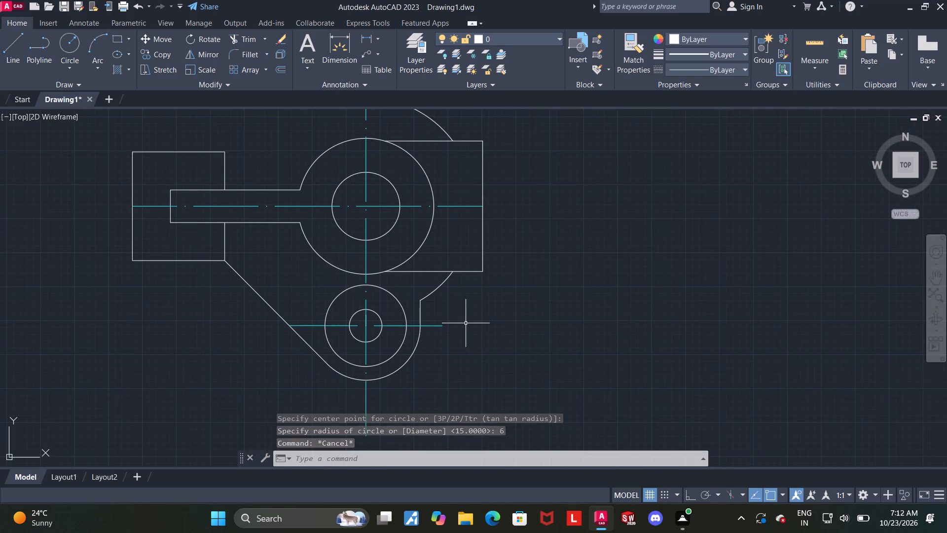
middle_drag(465, 319, 473, 332)
scroll(471, 323, down, 2)
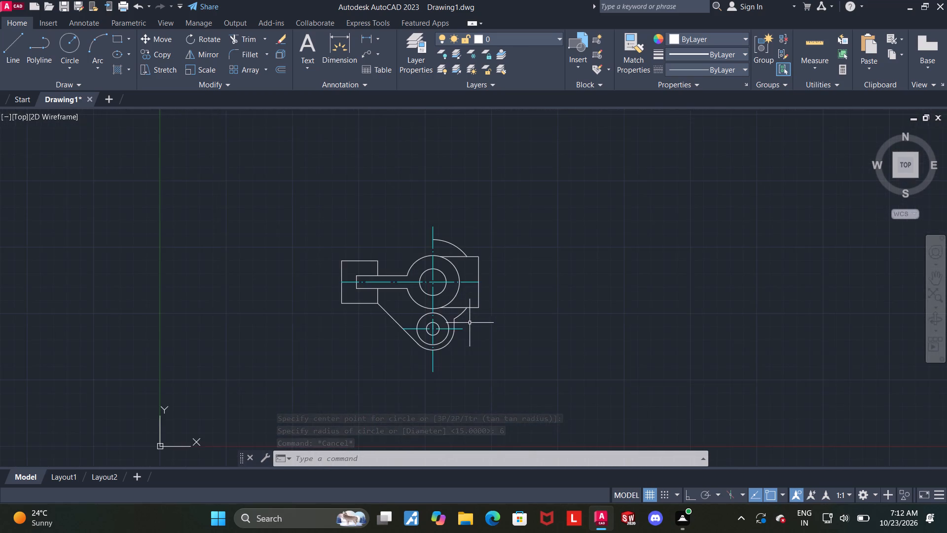
scroll(461, 323, up, 1)
middle_drag(484, 359, 481, 317)
scroll(457, 325, up, 1)
key(Escape)
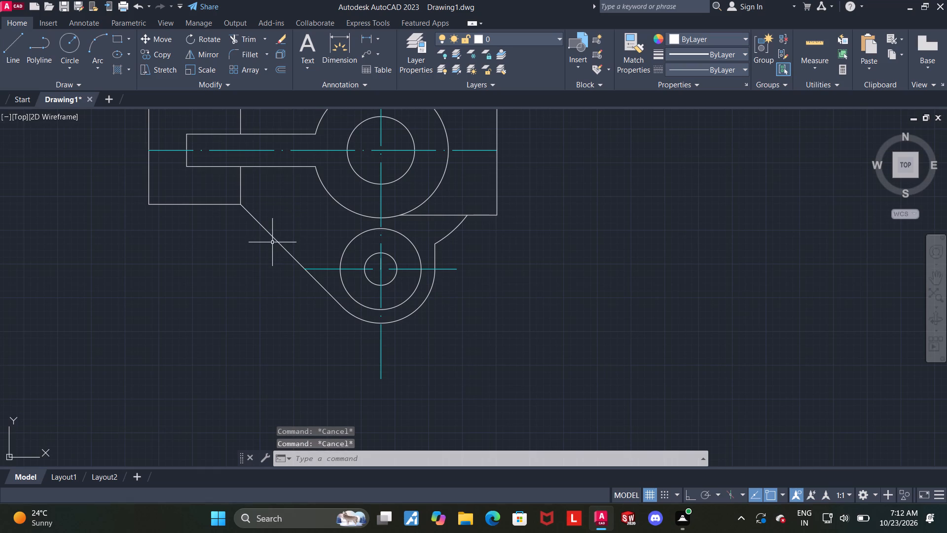
click(275, 241)
click(332, 268)
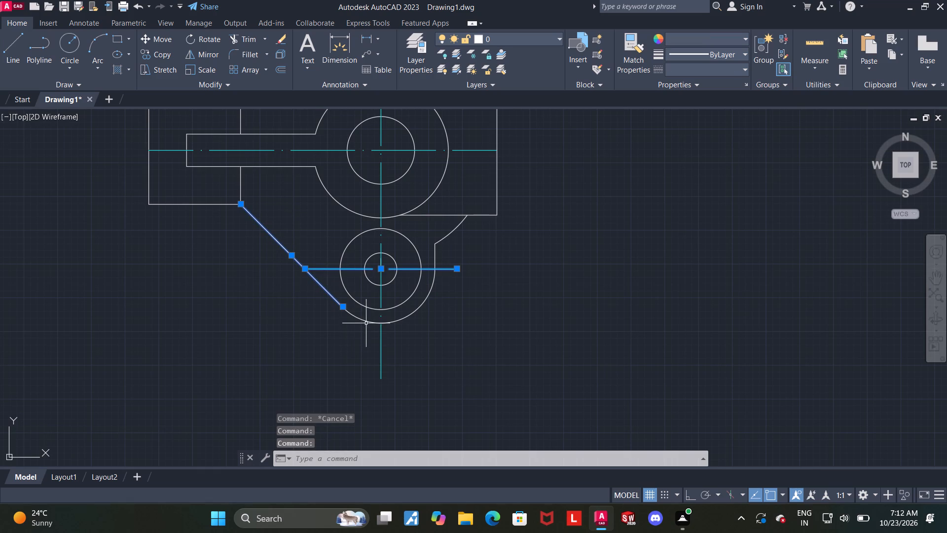
click(366, 322)
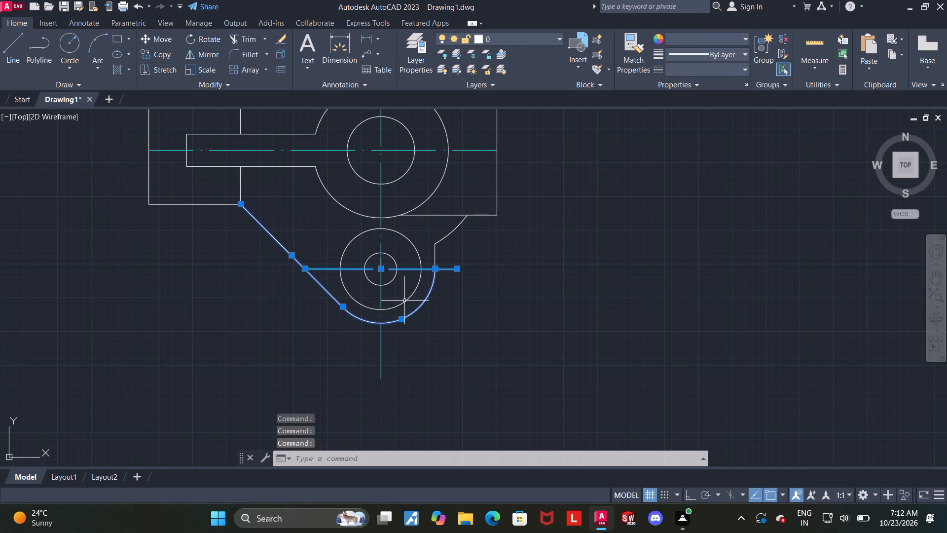
click(404, 301)
click(387, 283)
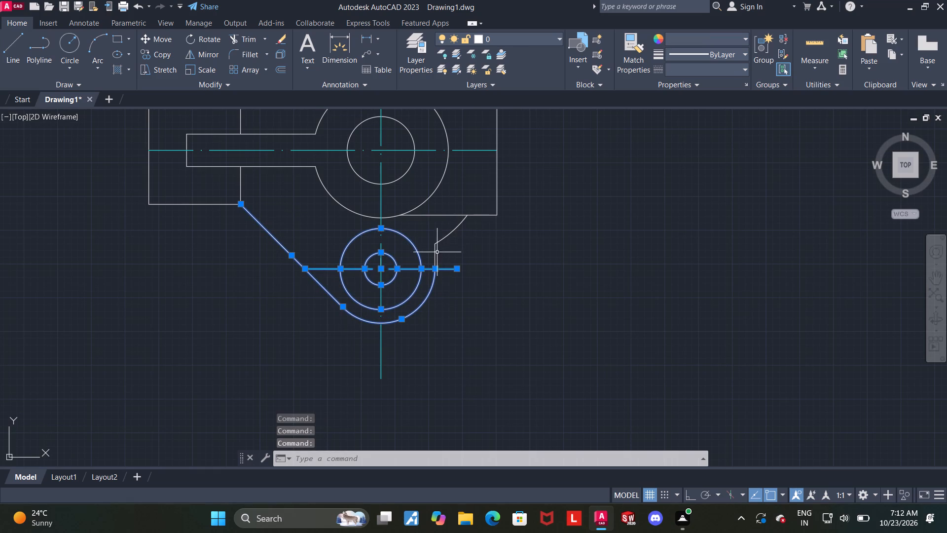
click(437, 252)
click(431, 252)
scroll(480, 263, down, 2)
scroll(511, 194, up, 1)
click(194, 55)
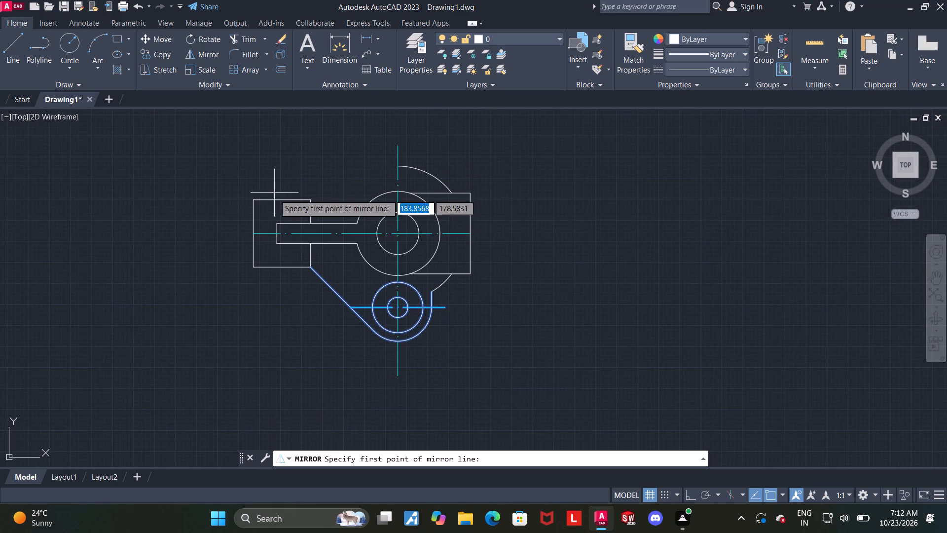
click(249, 234)
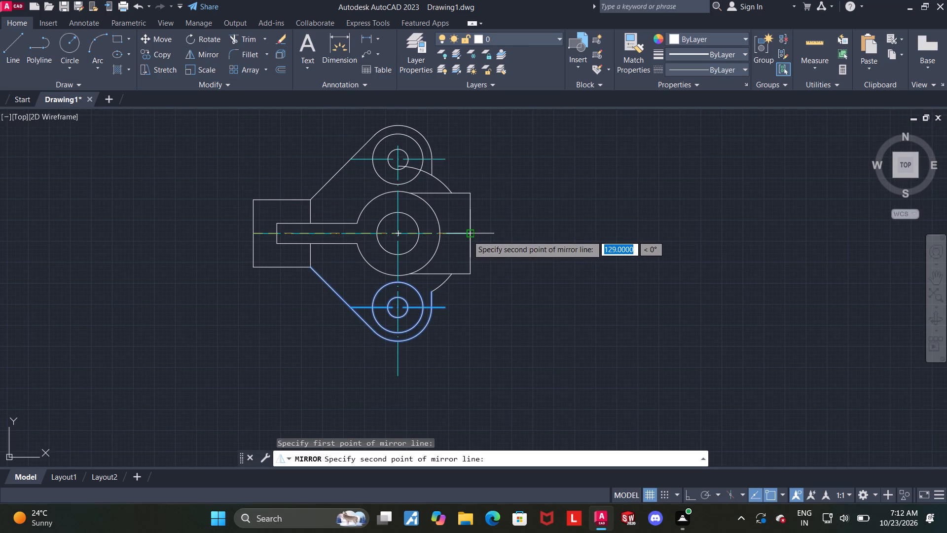
click(468, 235)
drag(500, 278, 468, 235)
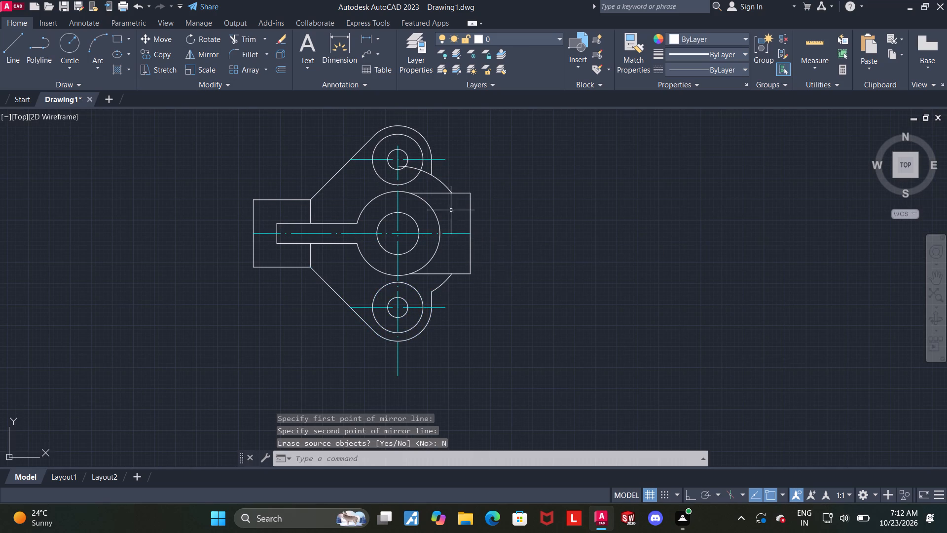
Trim the portion of the large arc that runs inside the upper lobe, up to the lobe's short vertical line.
scroll(393, 161, up, 3)
key(Escape)
click(248, 32)
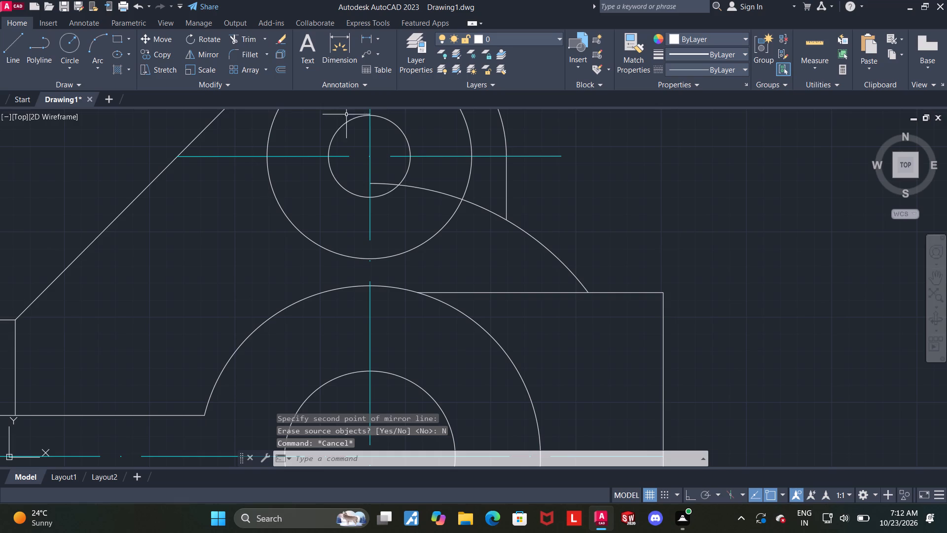
scroll(391, 188, up, 1)
click(374, 182)
key(Escape)
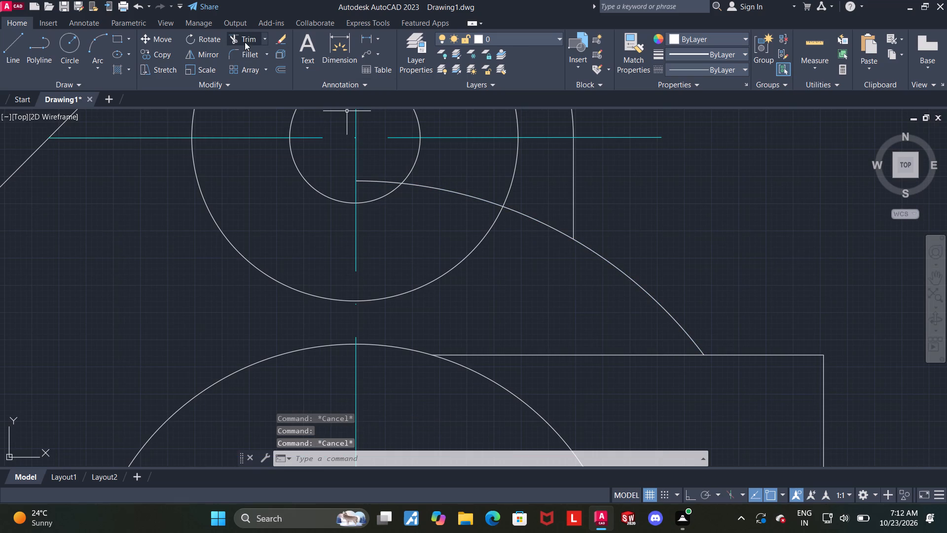
click(243, 40)
drag(377, 168, 366, 190)
drag(438, 171, 428, 221)
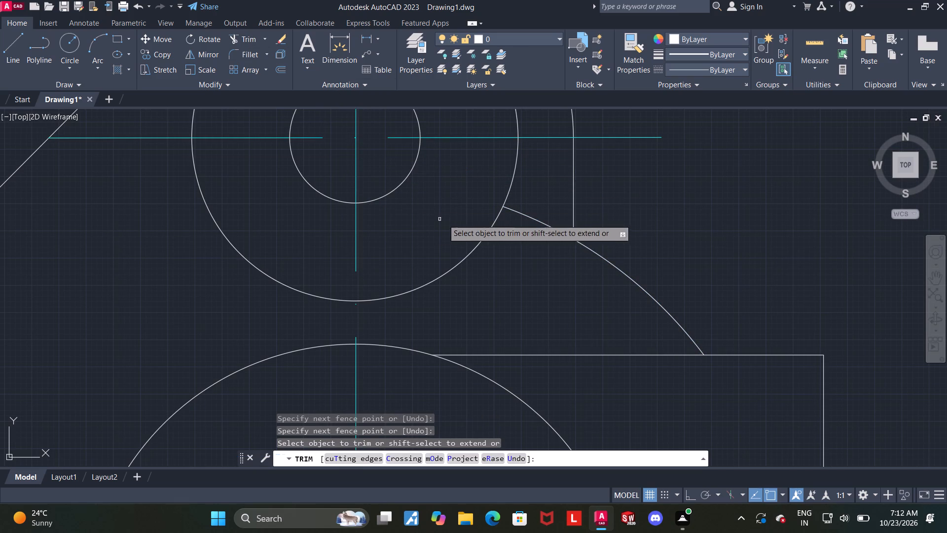
drag(550, 197, 535, 233)
scroll(543, 230, down, 2)
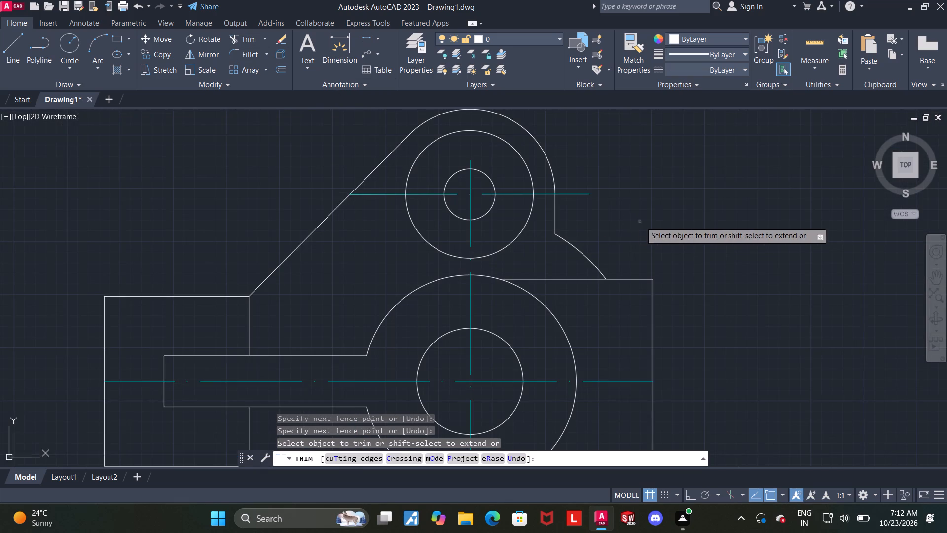
scroll(655, 224, down, 2)
middle_drag(670, 272, 602, 226)
key(Escape)
Trim the vertical centreline's excess length below the lower lobe.
middle_drag(631, 228, 611, 229)
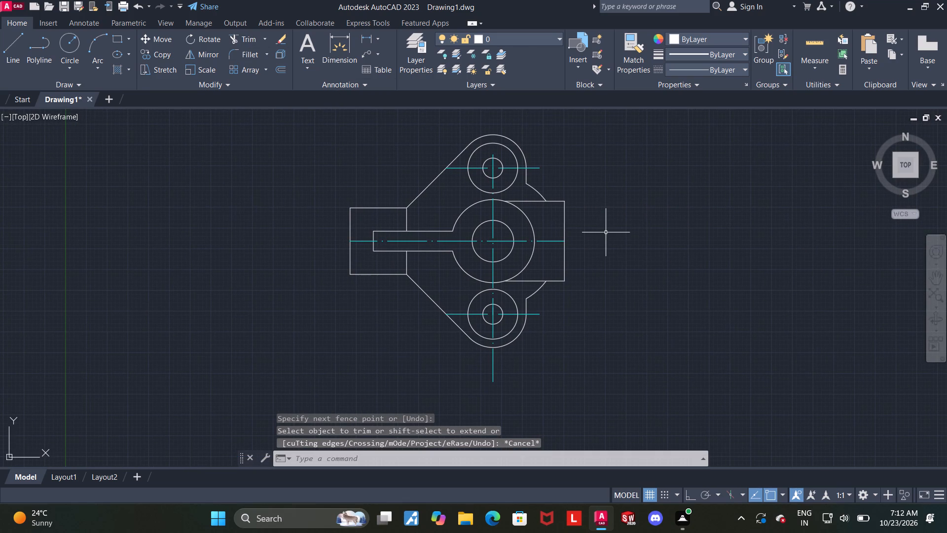
scroll(583, 278, down, 1)
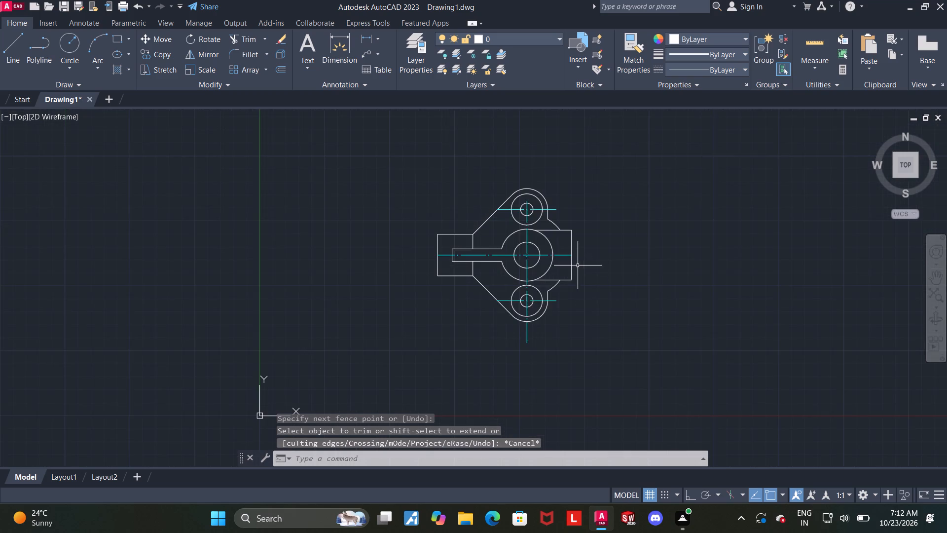
scroll(578, 253, up, 2)
scroll(596, 269, down, 1)
middle_drag(599, 264, 563, 256)
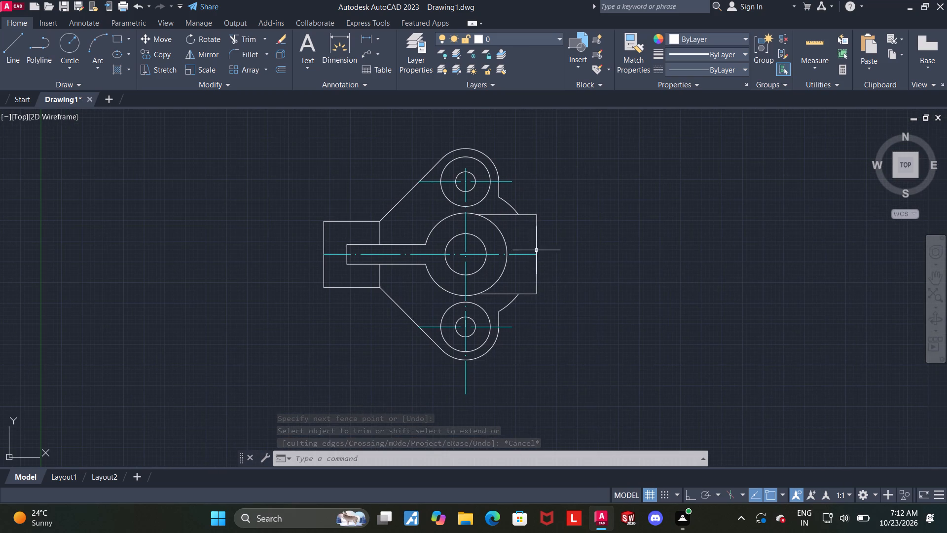
click(237, 40)
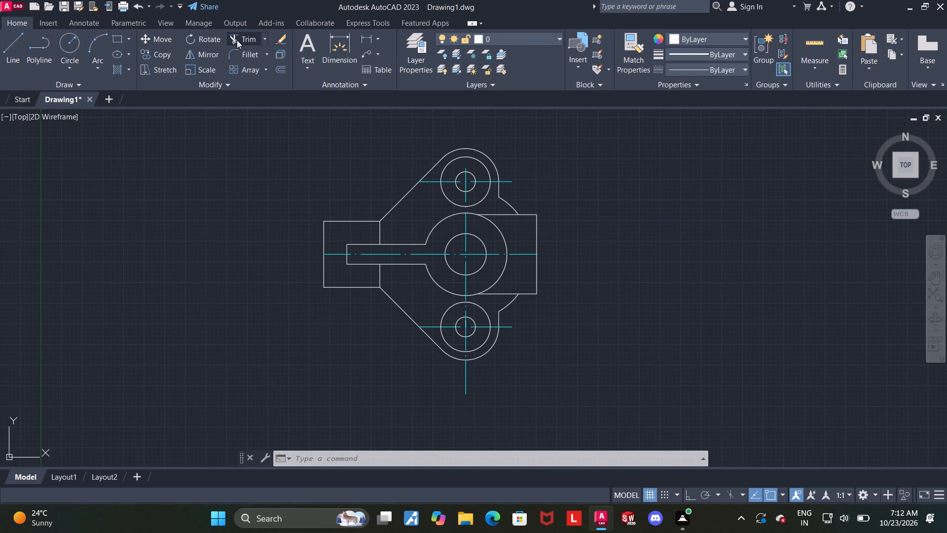
drag(475, 386, 440, 382)
key(Escape)
Dimension the height of the narrow horizontal arm between its two parallel edges, placing the dimension just beyond its closed end.
middle_drag(570, 322, 570, 324)
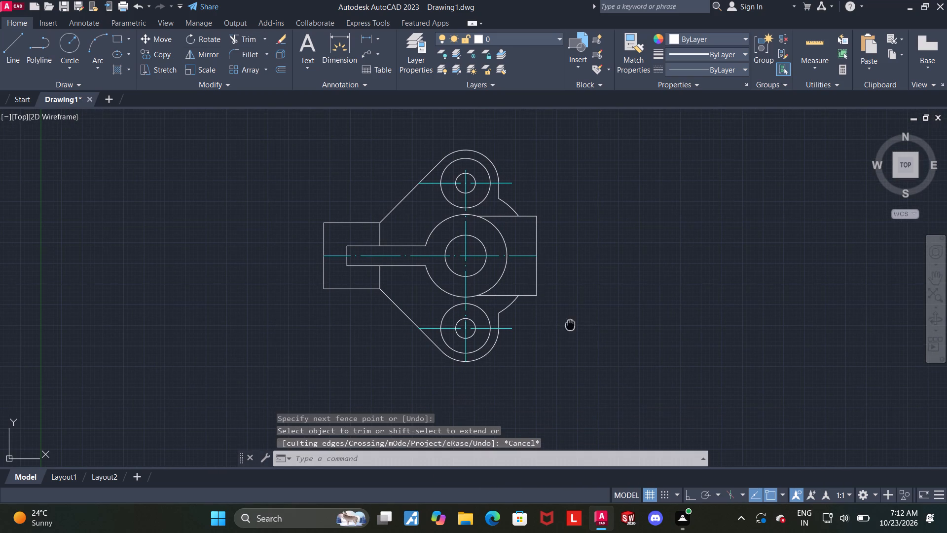
middle_drag(570, 324, 571, 329)
middle_drag(530, 341, 535, 348)
scroll(528, 359, down, 1)
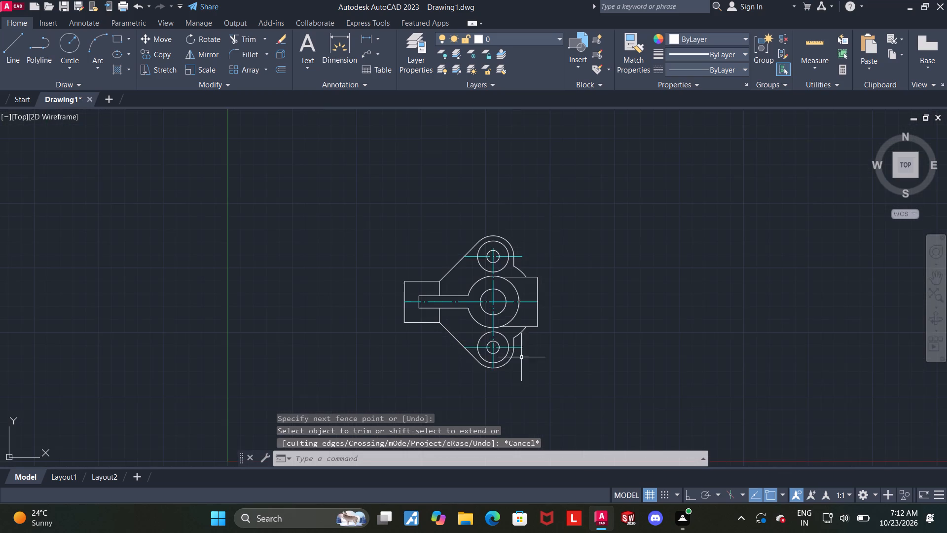
scroll(444, 291, up, 2)
middle_drag(436, 379, 431, 287)
key(Escape)
key(Escape)
click(330, 45)
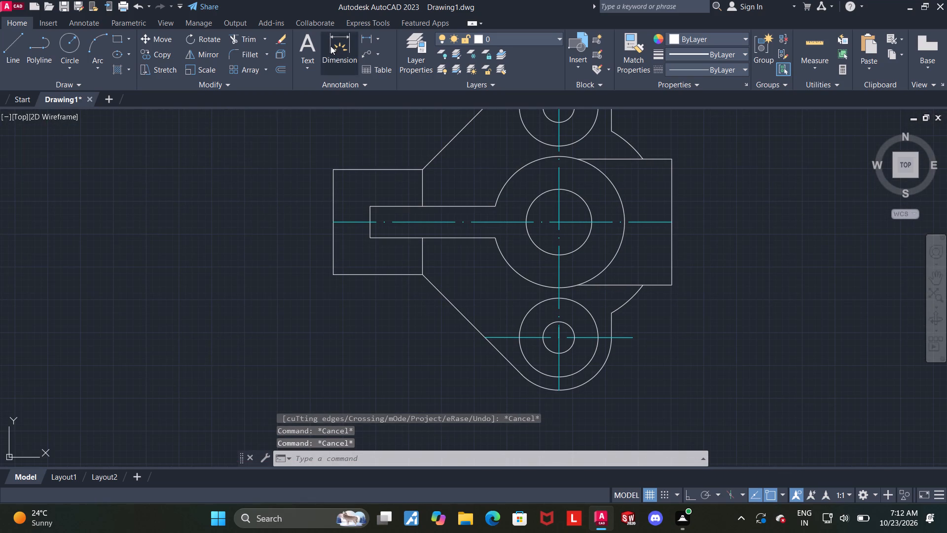
scroll(364, 210, up, 2)
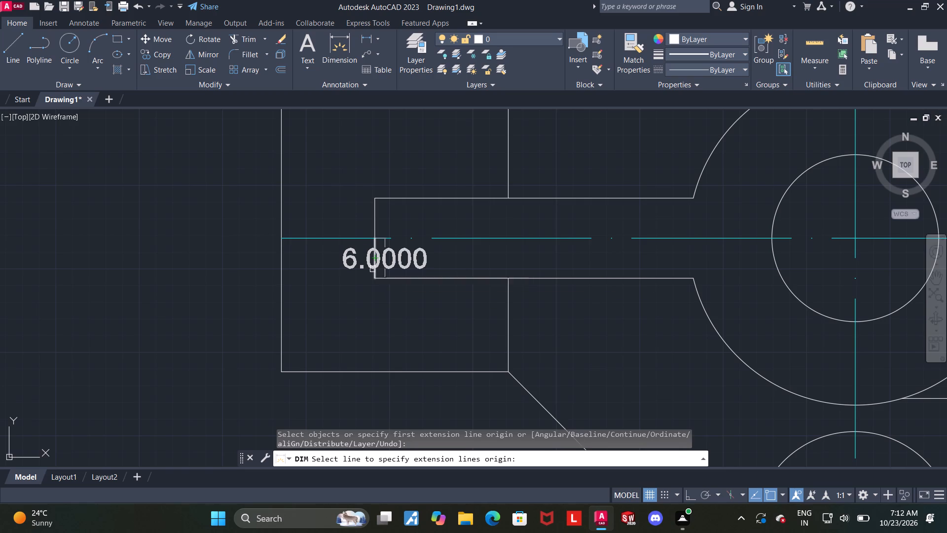
click(387, 280)
click(397, 199)
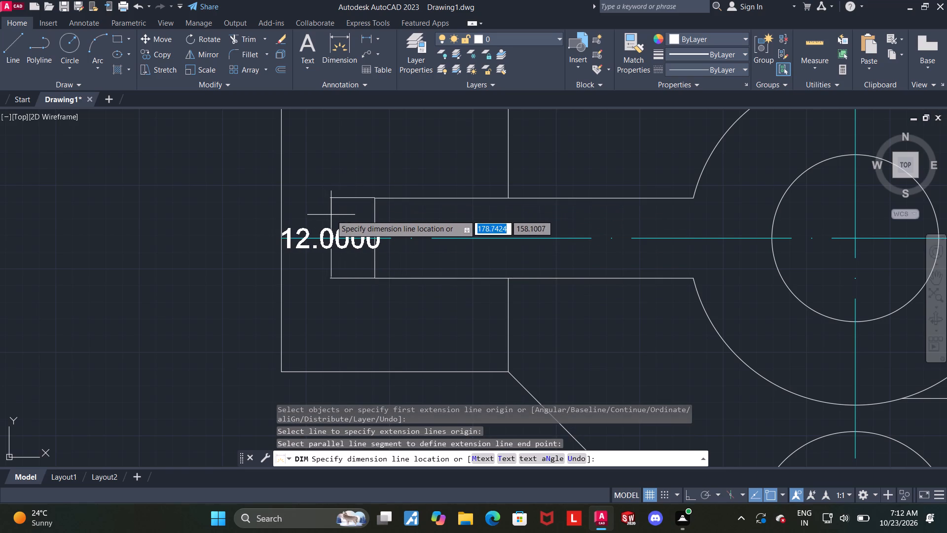
click(331, 215)
key(Escape)
Set the linear dimension precision of the Standard dimension style to 0, without decimal places.
key(d)
key(Return)
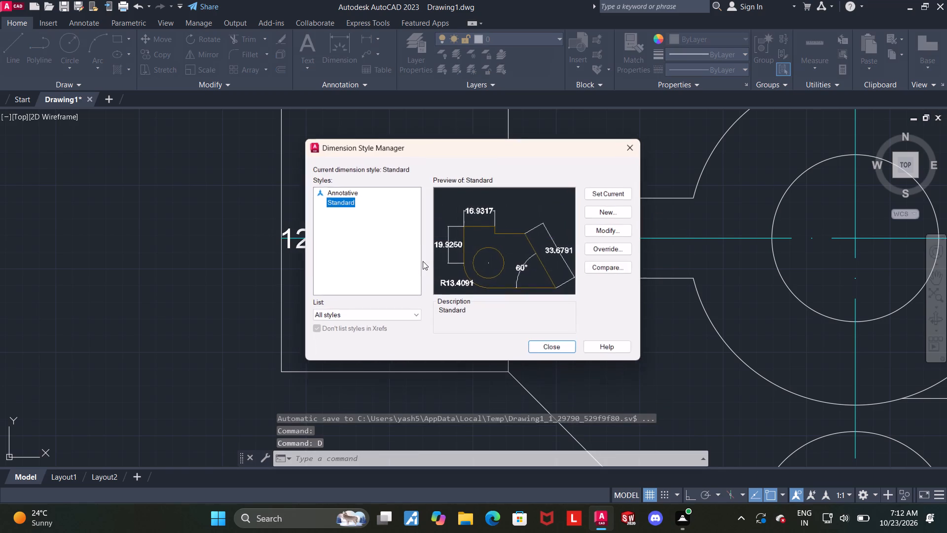
click(592, 230)
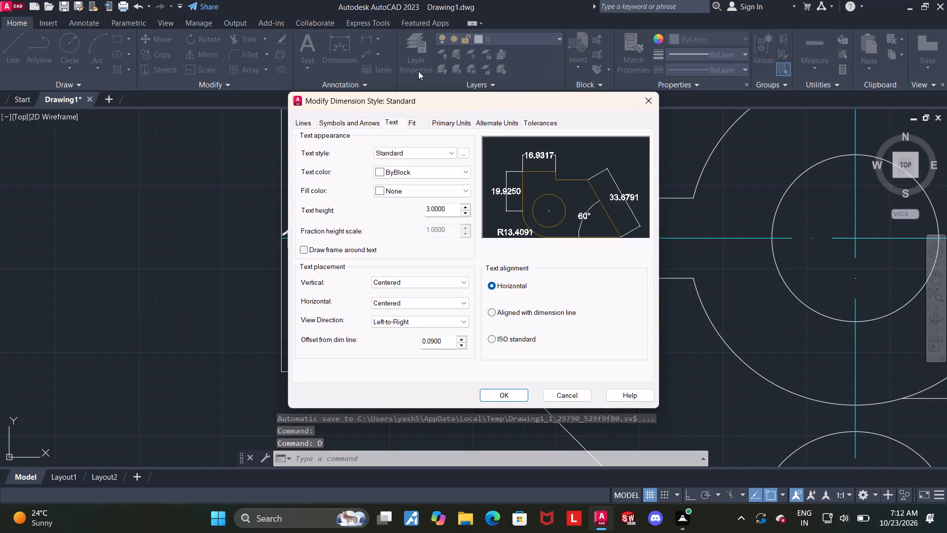
click(455, 121)
click(431, 167)
click(410, 180)
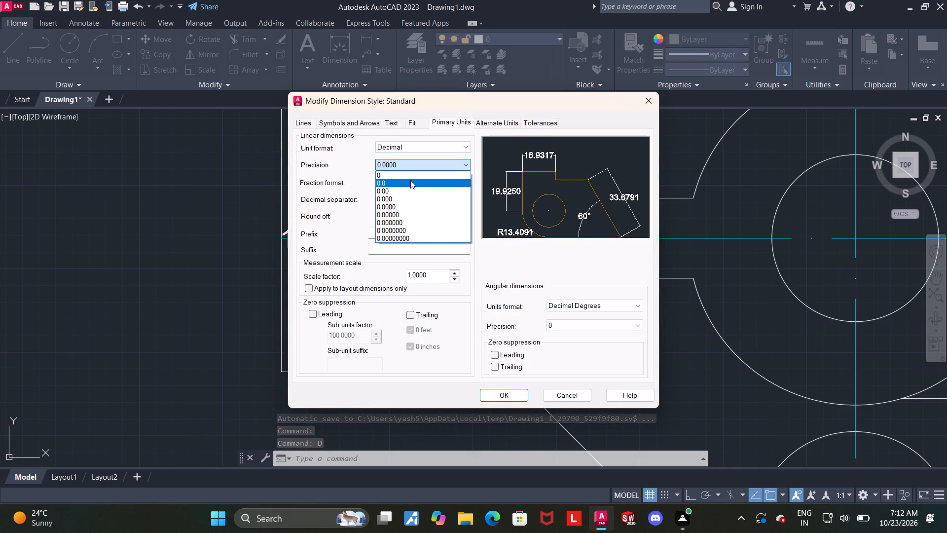
click(409, 163)
click(404, 178)
Set the Standard dimension style's arrow size to 2 and close the style settings.
click(367, 121)
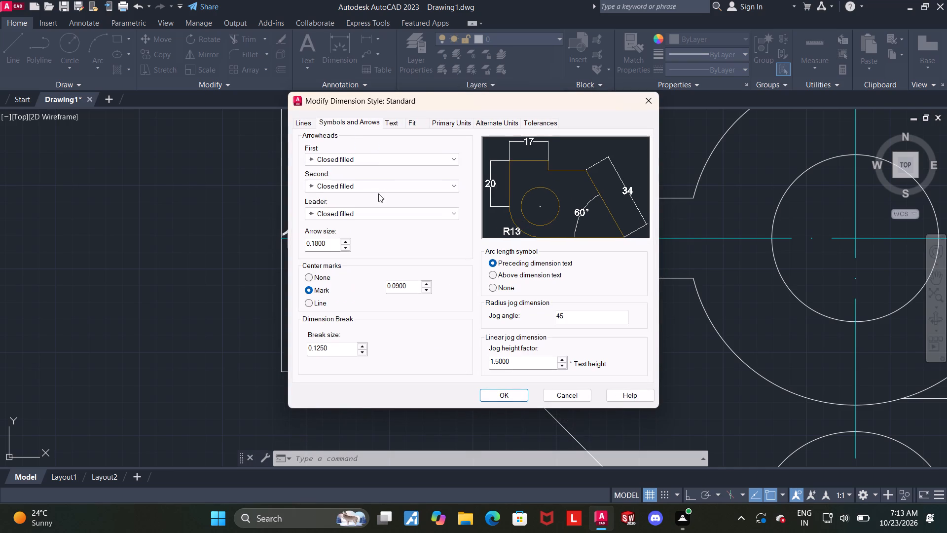
drag(329, 243, 287, 240)
key(2)
key(Return)
click(492, 391)
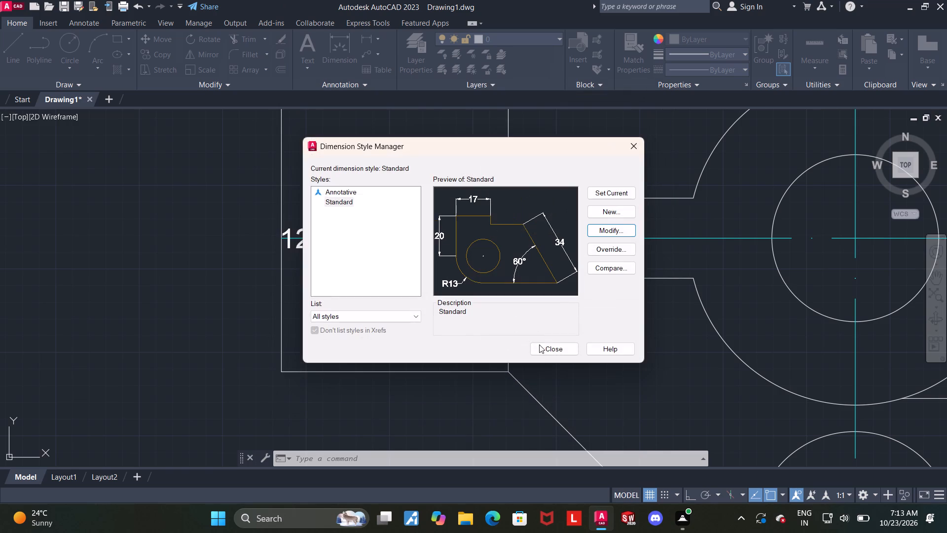
click(544, 340)
click(548, 352)
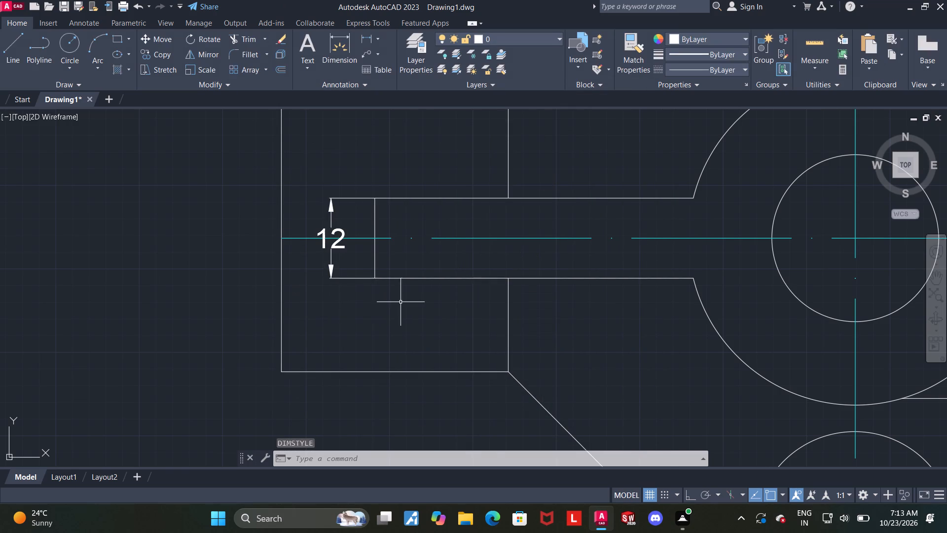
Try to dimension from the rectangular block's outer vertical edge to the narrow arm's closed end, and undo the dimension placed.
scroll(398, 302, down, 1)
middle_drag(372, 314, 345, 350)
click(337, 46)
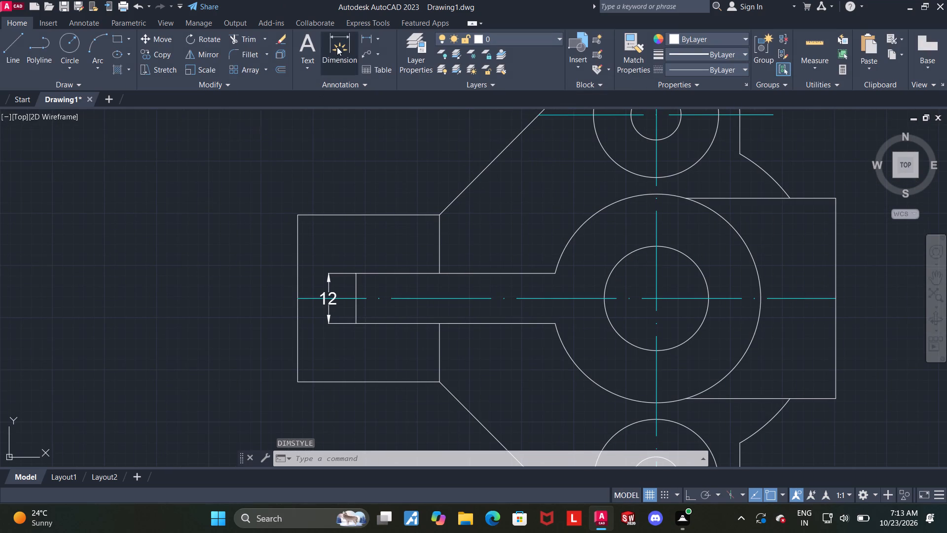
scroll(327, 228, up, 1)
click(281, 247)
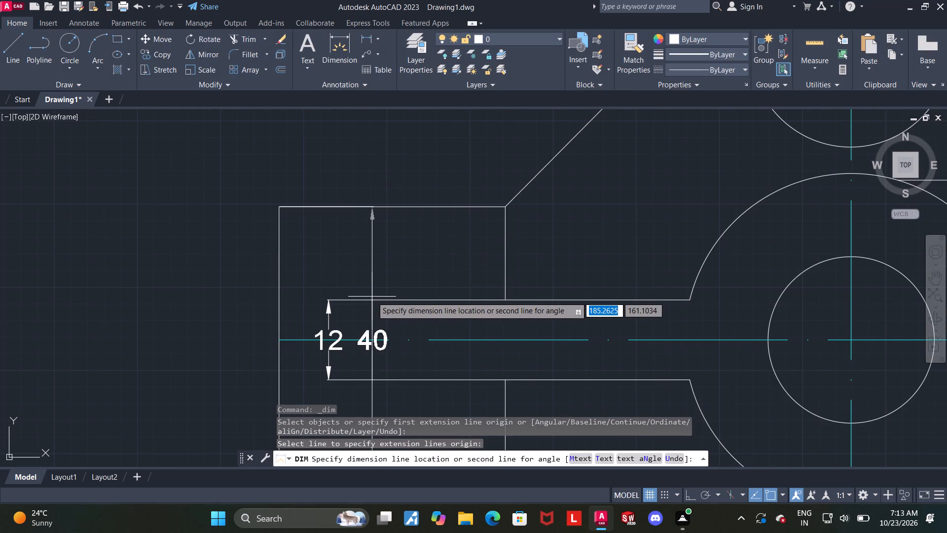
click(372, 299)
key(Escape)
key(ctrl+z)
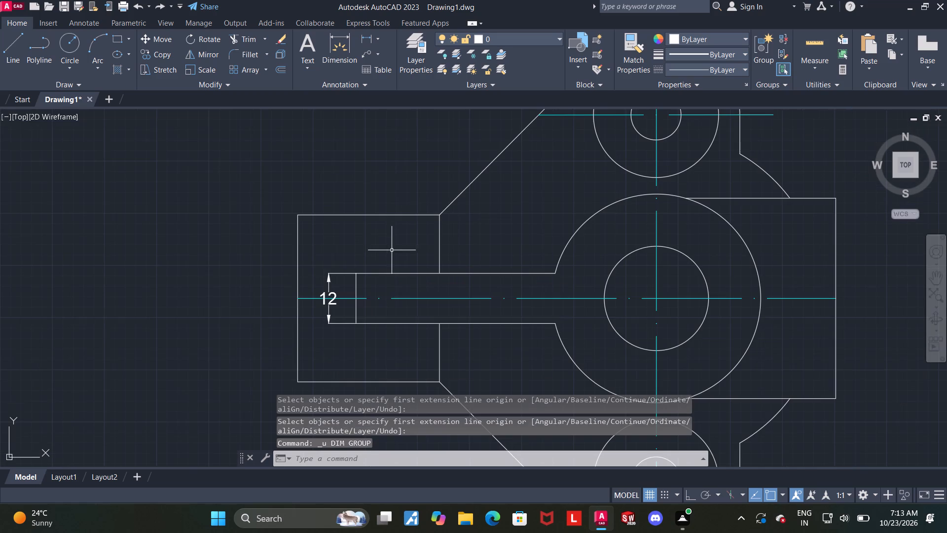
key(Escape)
Join the two collinear vertical segments that form the narrow arm's closed end.
scroll(367, 291, up, 2)
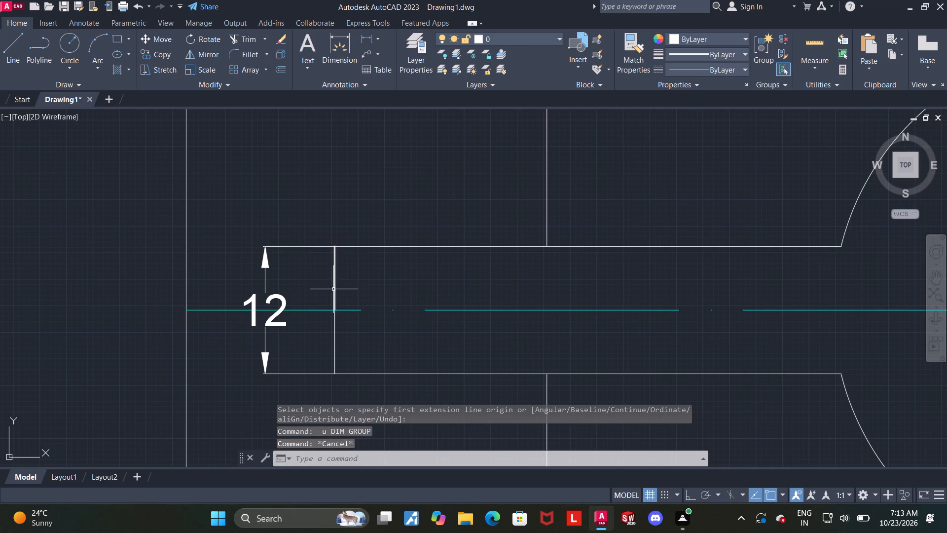
click(335, 288)
click(335, 330)
key(j)
key(Return)
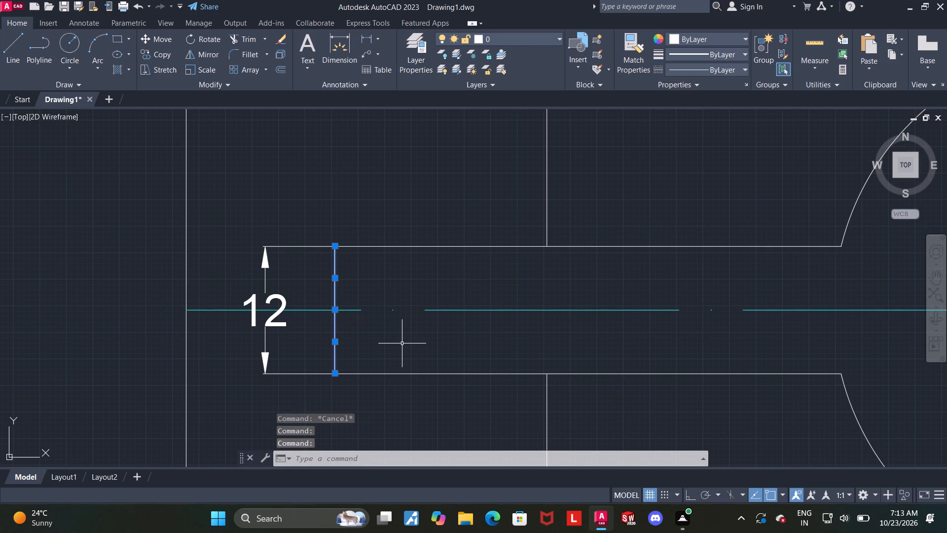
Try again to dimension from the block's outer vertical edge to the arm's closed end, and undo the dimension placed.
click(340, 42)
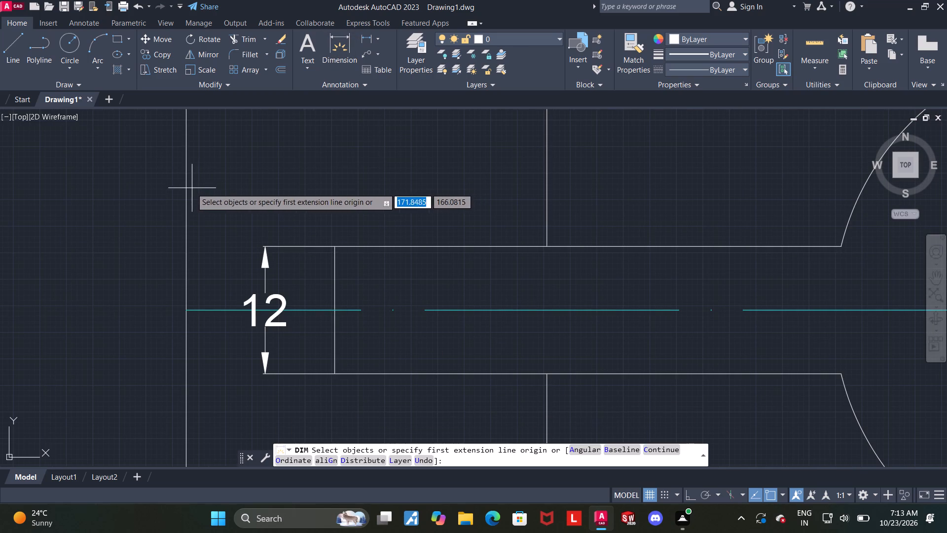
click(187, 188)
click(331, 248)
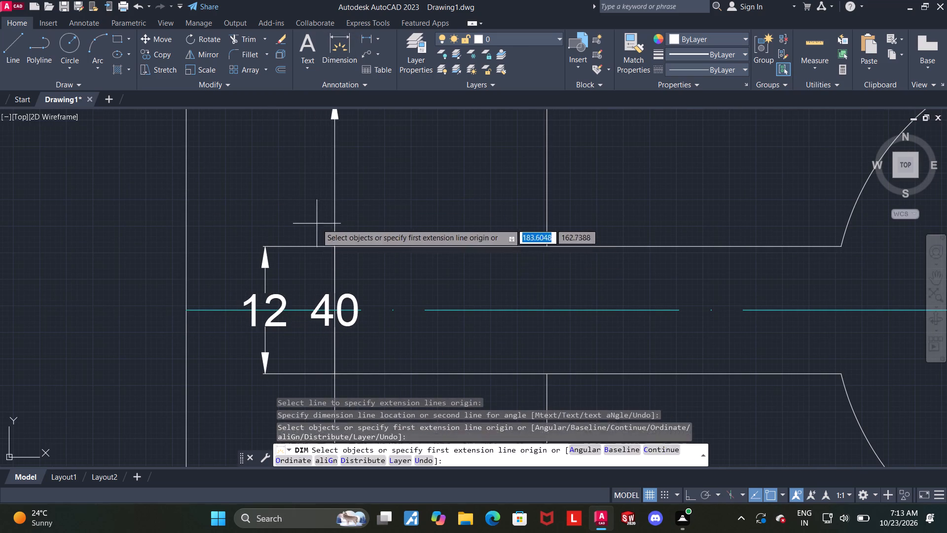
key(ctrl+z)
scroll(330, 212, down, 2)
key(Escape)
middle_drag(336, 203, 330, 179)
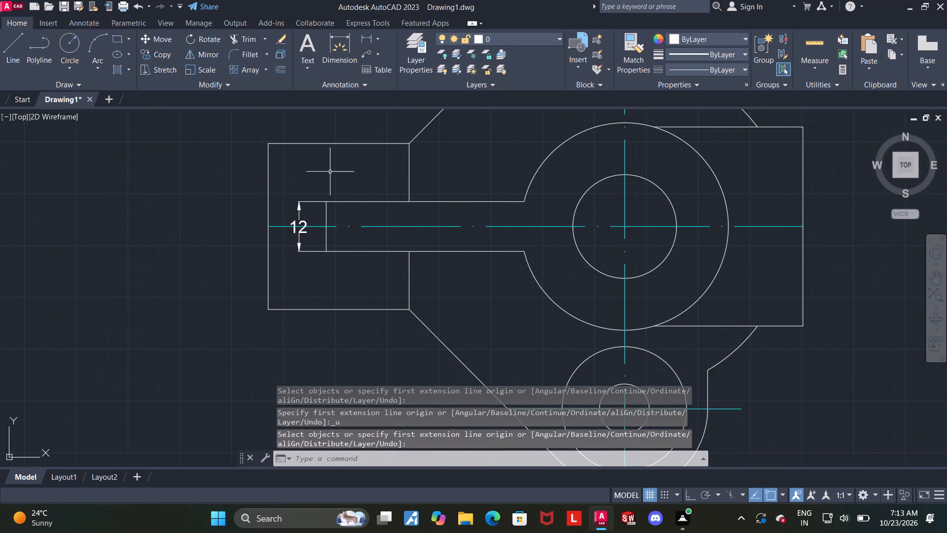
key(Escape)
Dimension the horizontal distance between the block's outer vertical edge and the arm's closed end, placing it above the arm inside the block.
click(342, 45)
scroll(309, 126, up, 2)
click(206, 229)
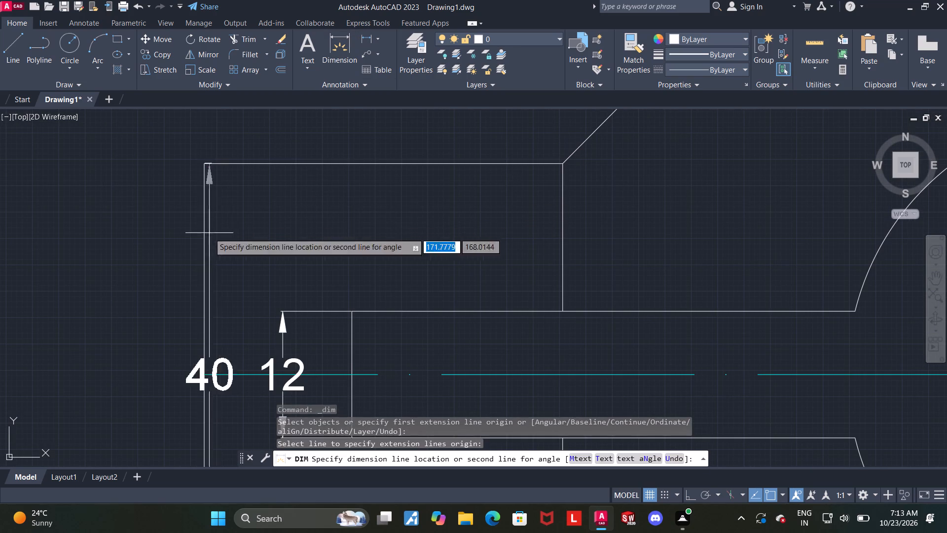
click(353, 335)
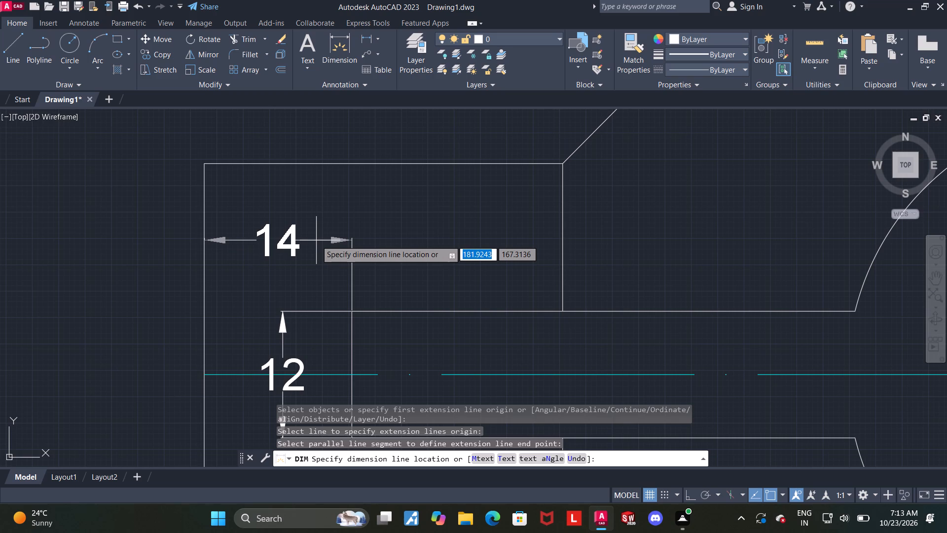
click(316, 240)
key(Escape)
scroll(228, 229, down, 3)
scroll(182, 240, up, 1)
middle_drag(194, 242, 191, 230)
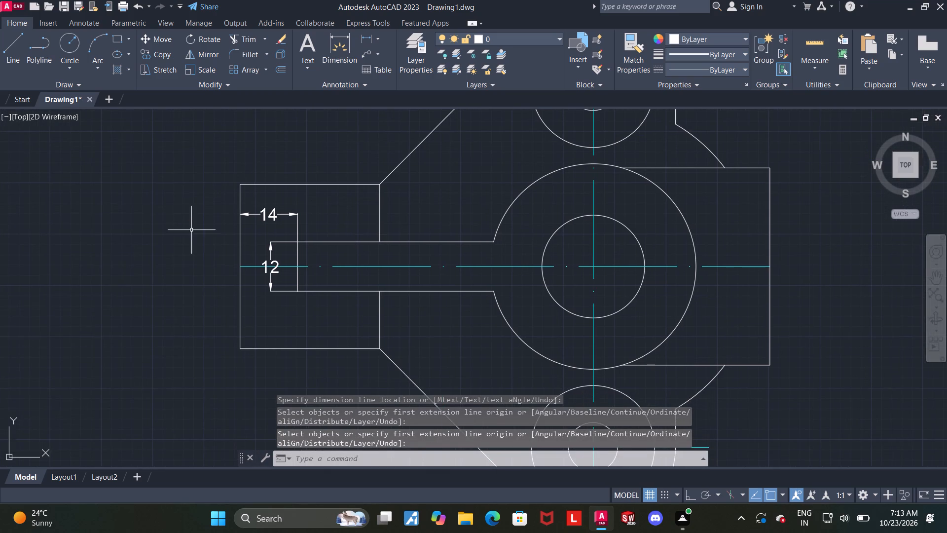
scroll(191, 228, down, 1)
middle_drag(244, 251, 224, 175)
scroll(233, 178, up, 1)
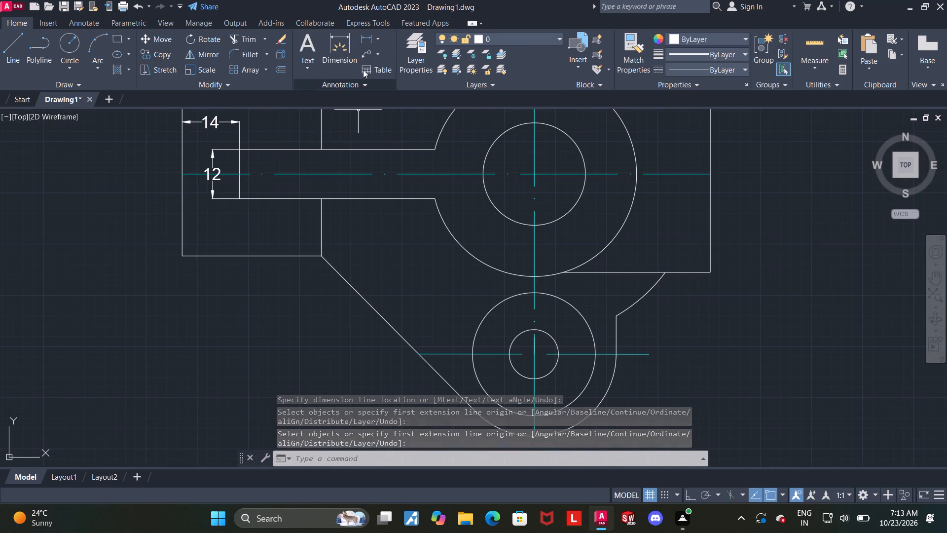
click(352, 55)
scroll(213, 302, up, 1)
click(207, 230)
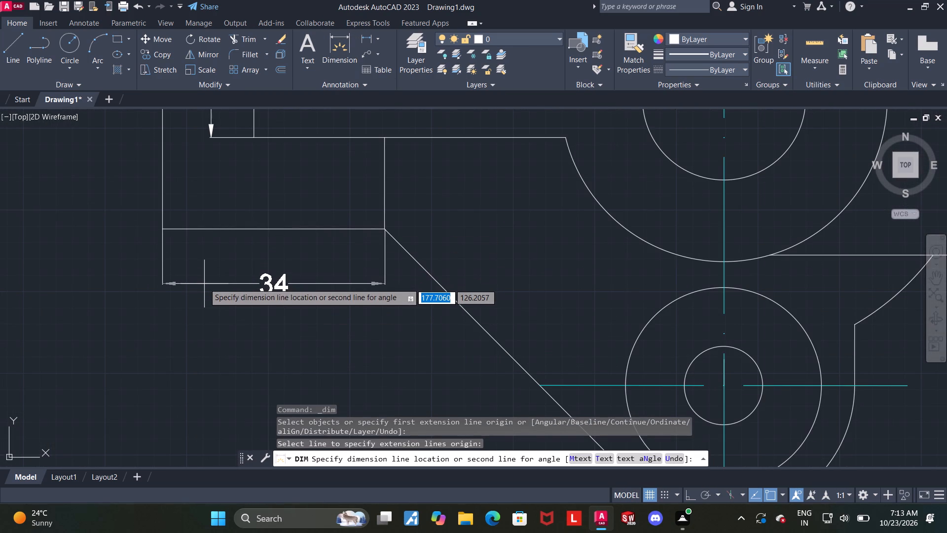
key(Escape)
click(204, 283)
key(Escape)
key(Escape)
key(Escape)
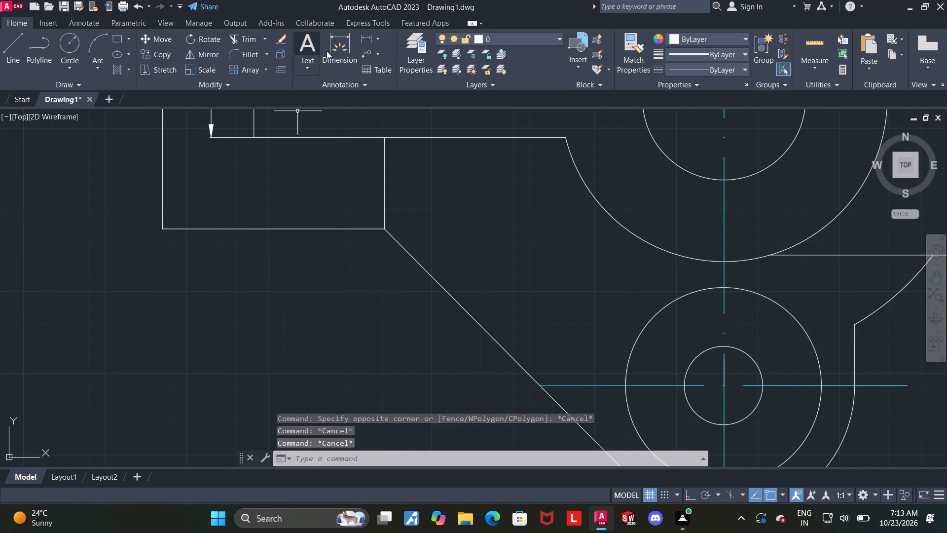
Dimension the length of the rectangular block's lower horizontal edge, placing the dimension below the block.
click(337, 48)
click(212, 229)
click(204, 284)
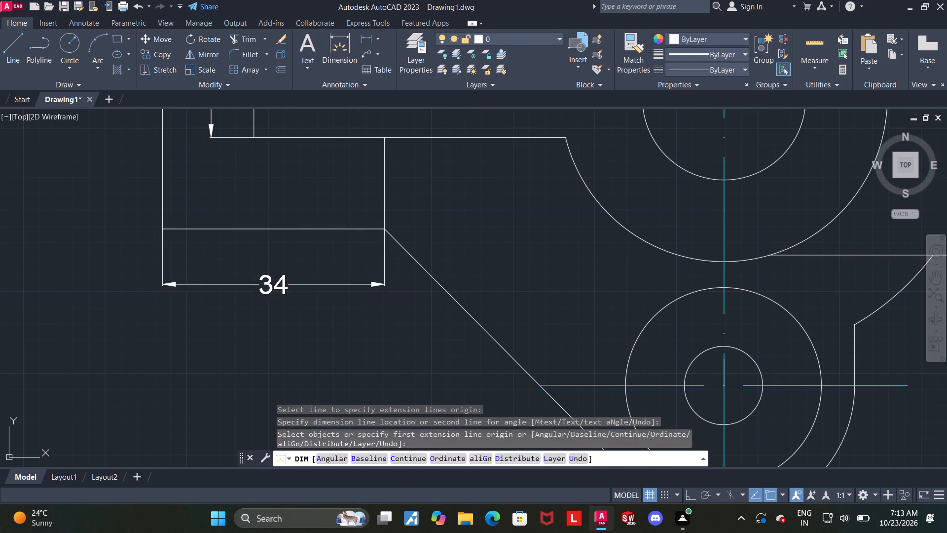
Dimension the full height of the rectangular block along its outer vertical edge, placing the dimension outside the part.
scroll(206, 347, down, 1)
middle_drag(186, 319, 219, 346)
click(338, 48)
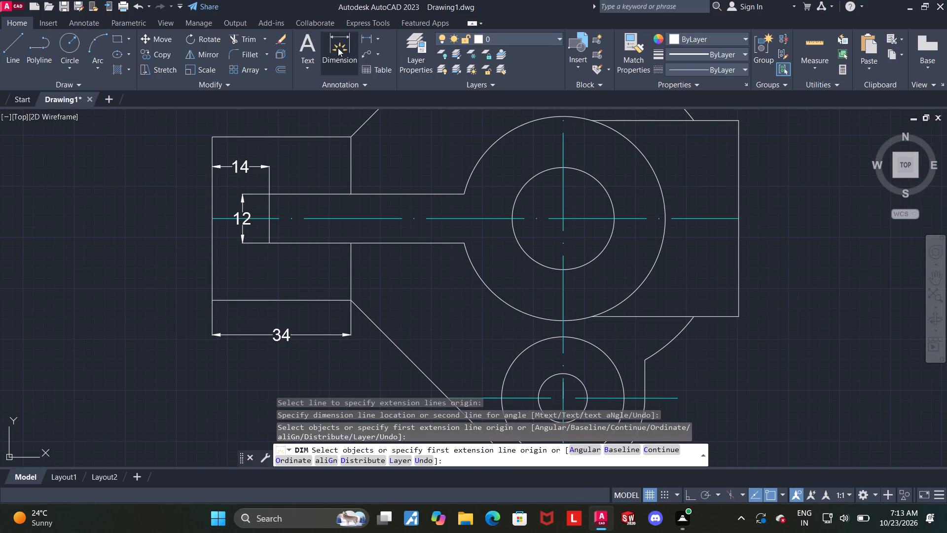
click(211, 280)
click(174, 276)
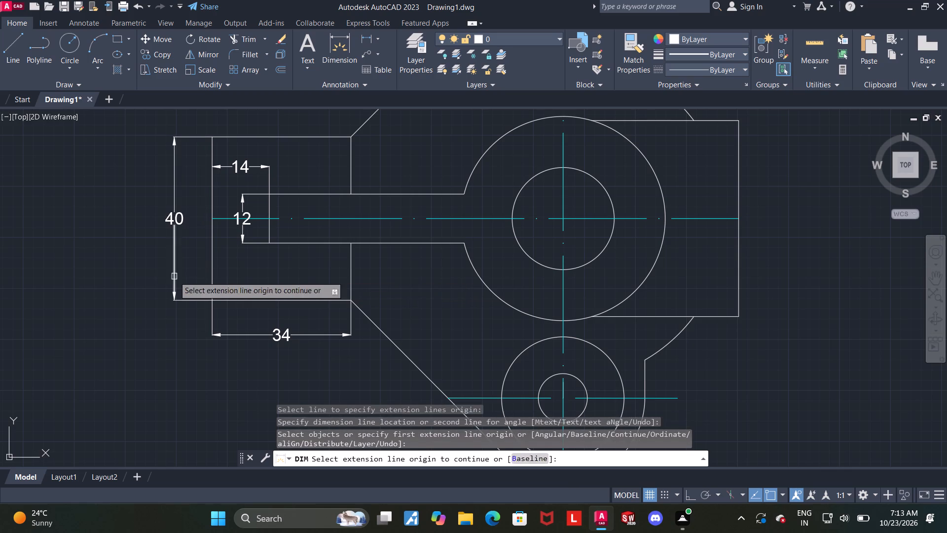
key(Escape)
Dimension the angle between the block's lower inner vertical edge and the adjoining sloping line, placing it outside the block.
scroll(151, 287, down, 1)
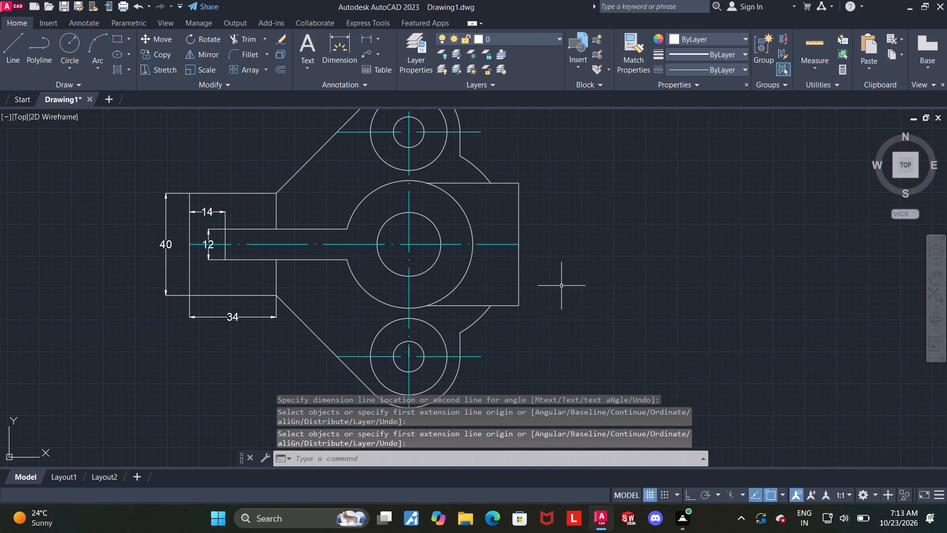
middle_drag(569, 310, 565, 270)
scroll(283, 288, up, 2)
click(345, 39)
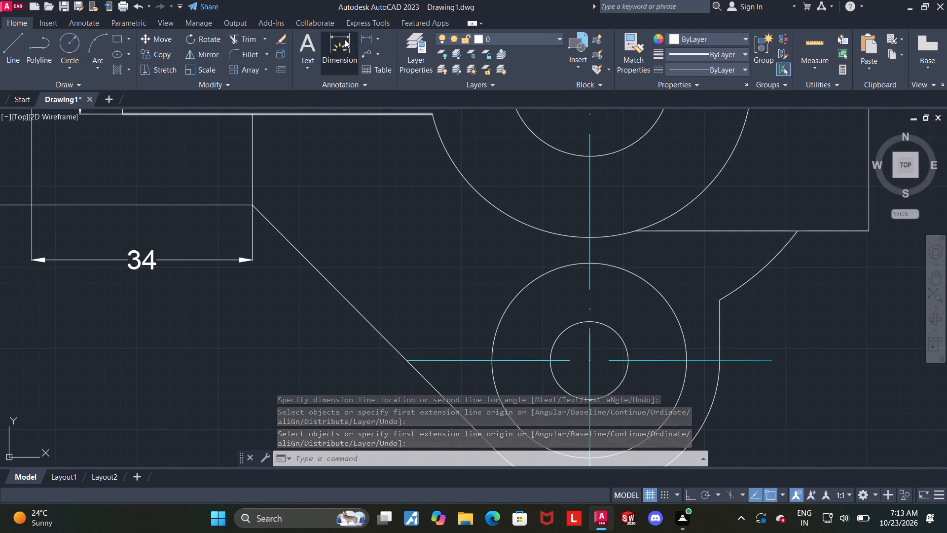
click(252, 169)
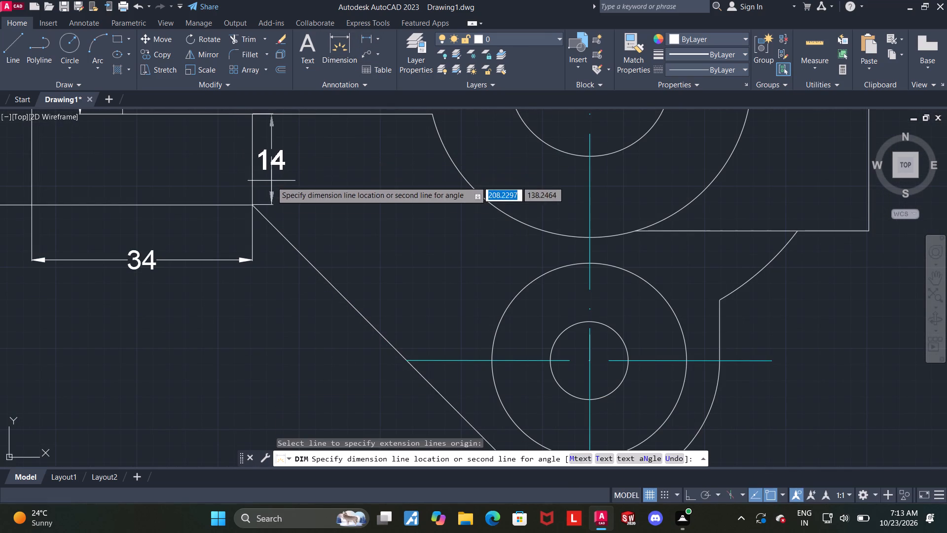
click(276, 233)
click(312, 201)
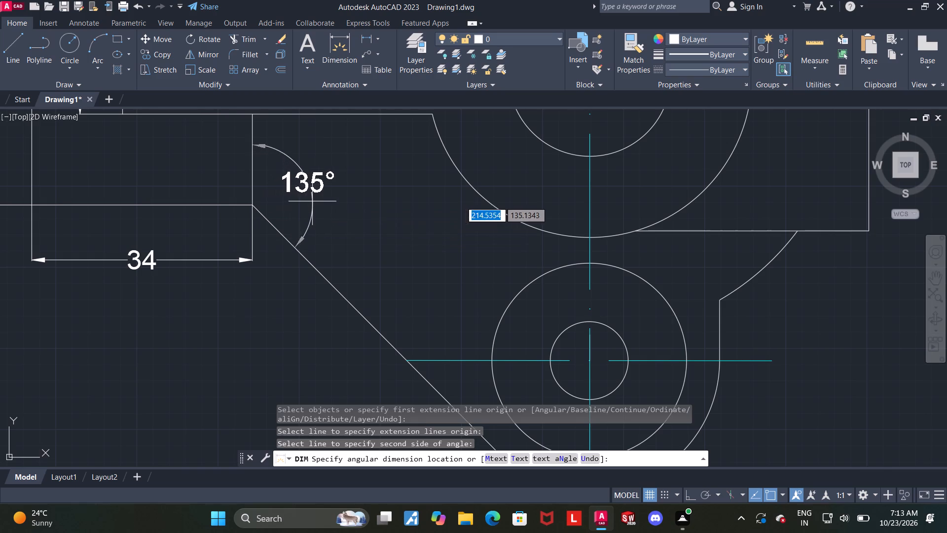
key(Escape)
Dimension the radius of the lower lobe's outer arc, placing the text below the sloping line's end.
scroll(303, 218, down, 2)
middle_drag(547, 259, 535, 214)
scroll(443, 296, up, 1)
middle_drag(424, 286, 378, 229)
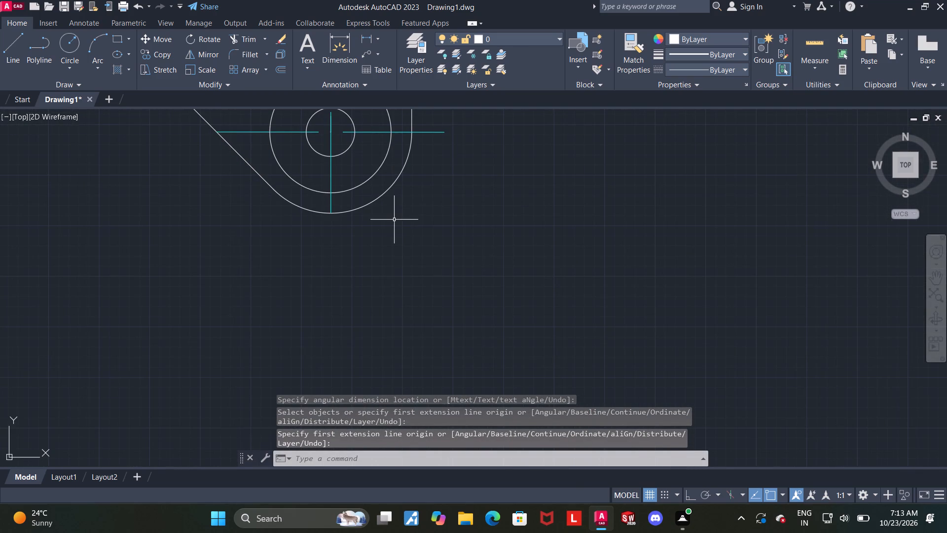
click(341, 40)
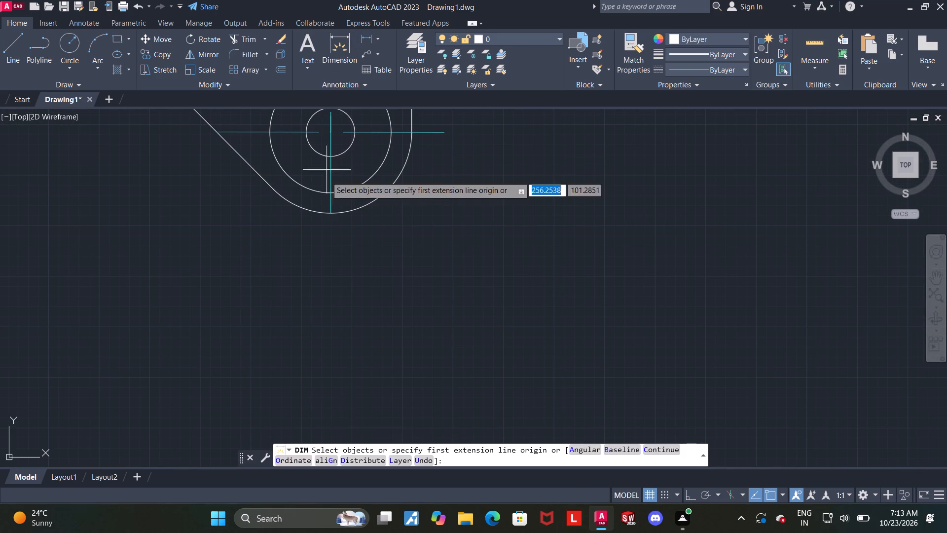
scroll(251, 216, up, 1)
click(311, 196)
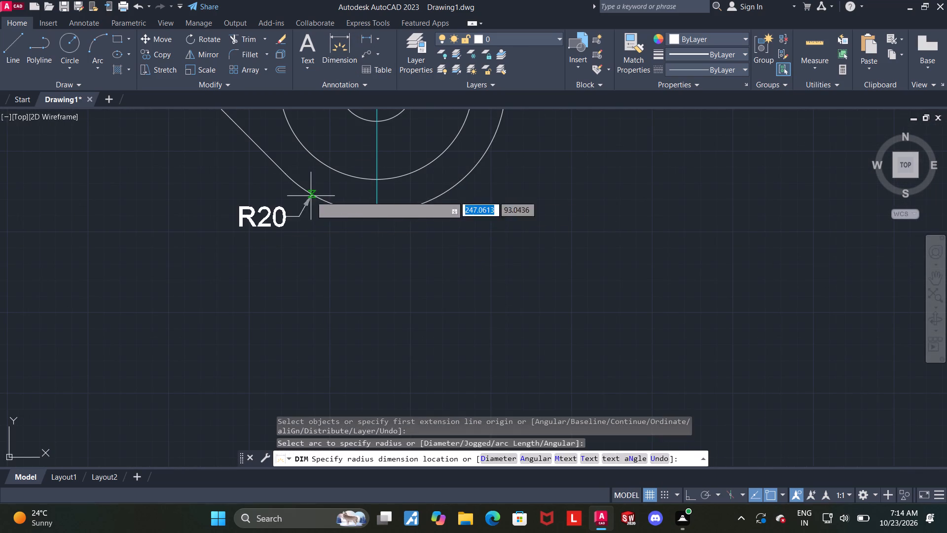
click(260, 252)
key(Escape)
Dimension the larger circle of the lower lobe as a radius instead of a diameter, placing the text outside the lobe.
middle_drag(437, 237, 441, 253)
scroll(610, 234, down, 1)
middle_drag(615, 244, 599, 266)
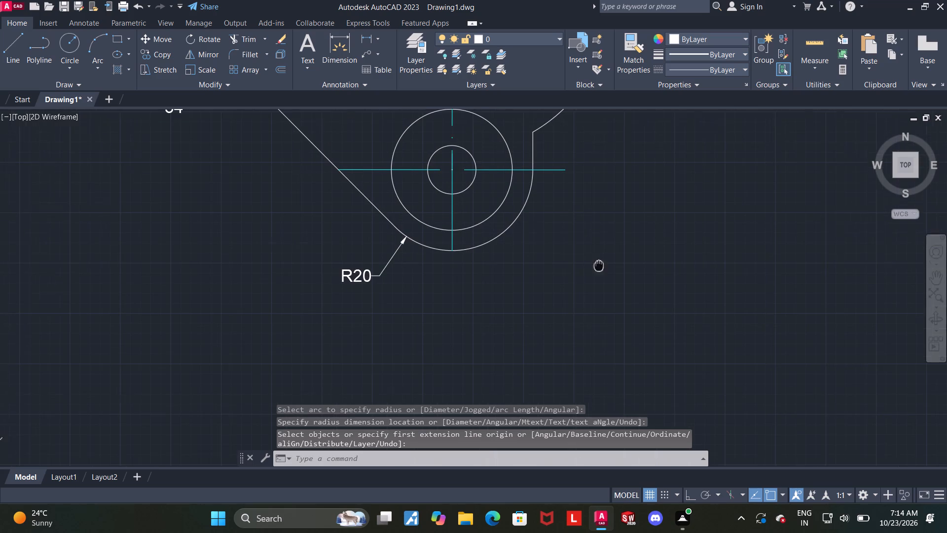
middle_drag(599, 266, 598, 266)
click(326, 50)
scroll(503, 210, up, 1)
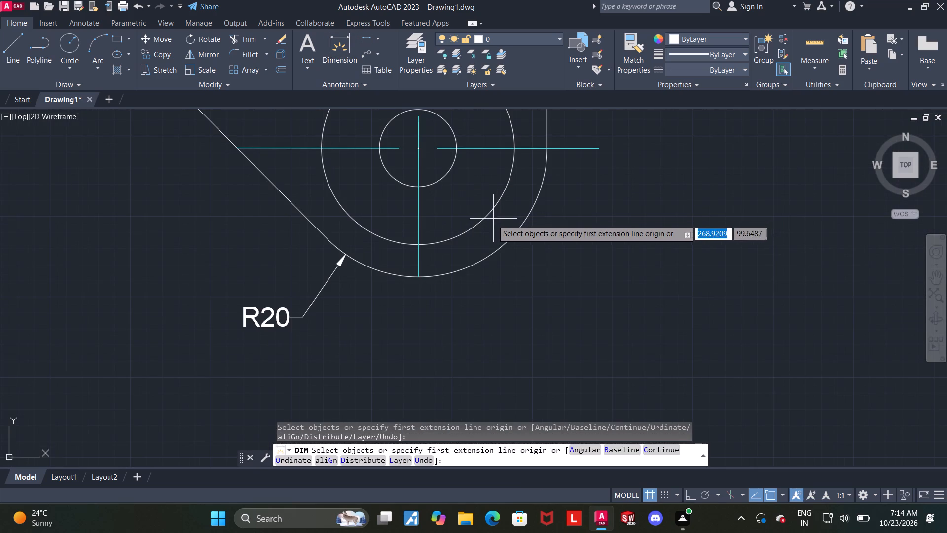
click(474, 230)
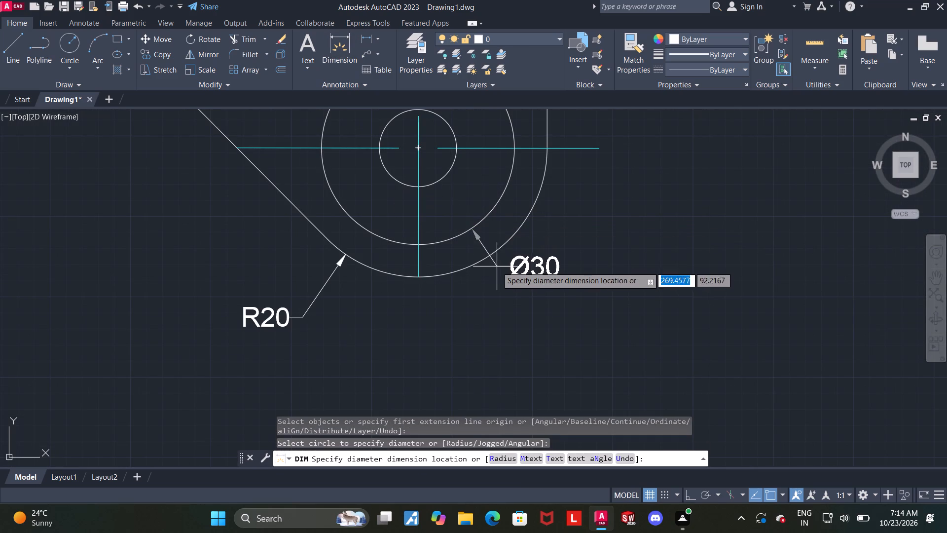
key(r)
key(Return)
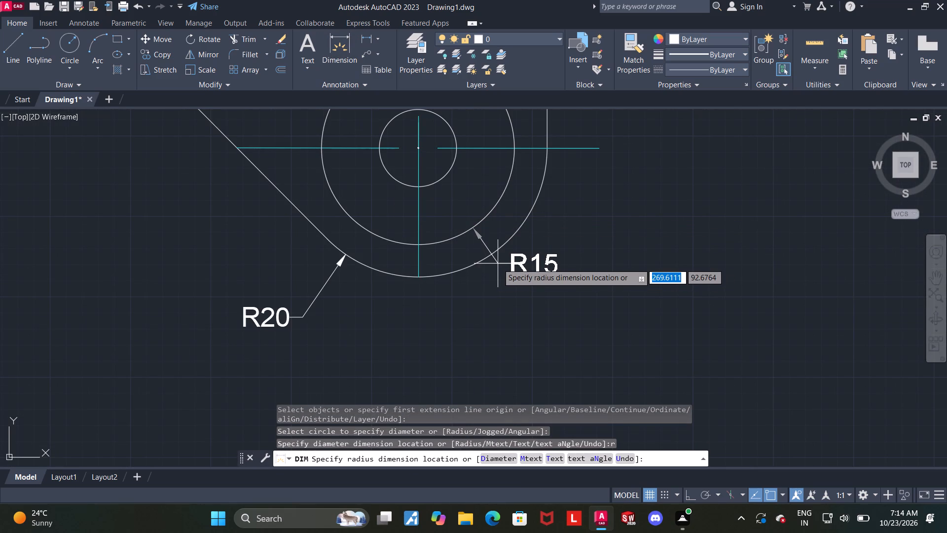
click(527, 276)
key(Escape)
Dimension the radius of the short arc joining the lower lobe to the rectangular extension, placing the text just outside the arc.
scroll(571, 179, down, 2)
middle_drag(597, 191, 480, 254)
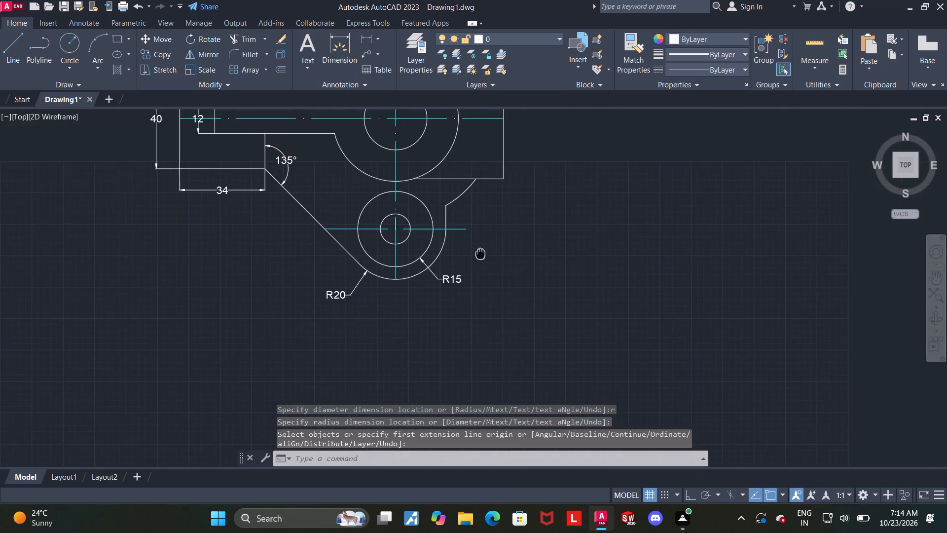
middle_drag(480, 254, 480, 254)
middle_drag(466, 259, 365, 337)
scroll(364, 282, up, 1)
click(339, 52)
scroll(360, 197, up, 1)
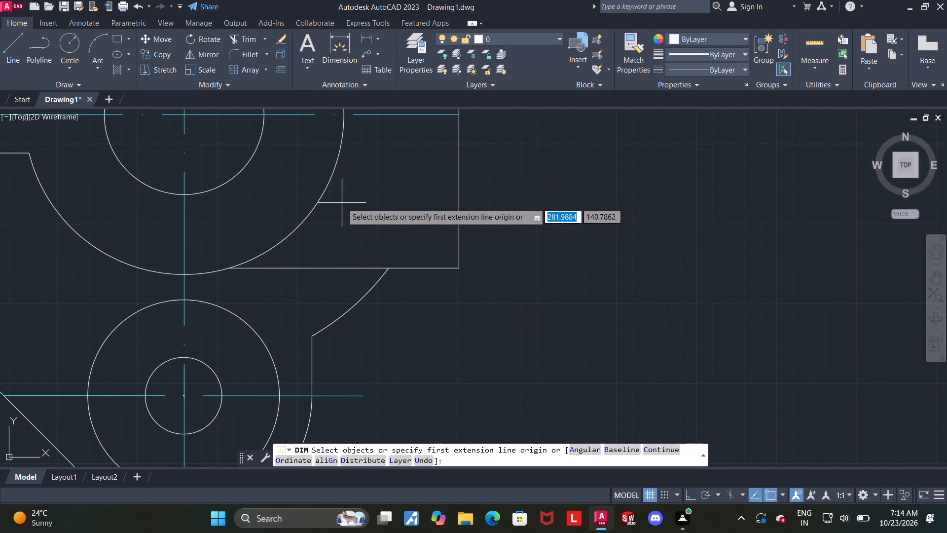
click(325, 325)
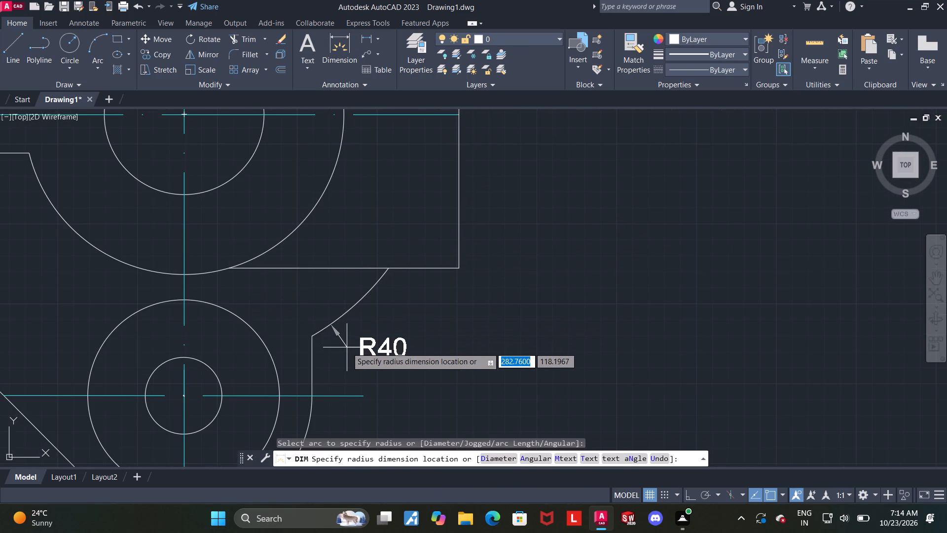
click(346, 349)
key(Escape)
Dimension the radius of the large central arc, placing the text below the rectangular extension beside the R40 text.
scroll(420, 327, down, 1)
middle_drag(431, 321, 411, 237)
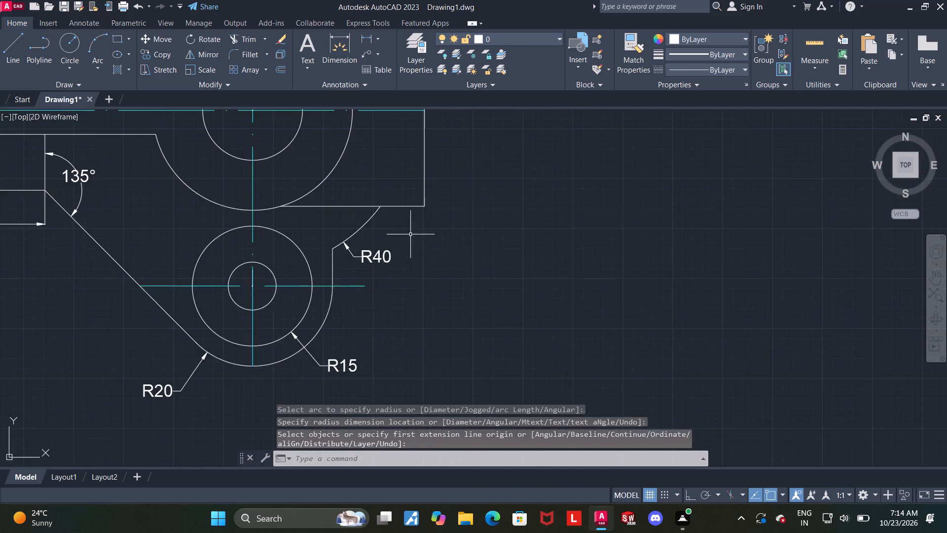
scroll(427, 264, up, 1)
click(342, 43)
scroll(332, 200, up, 1)
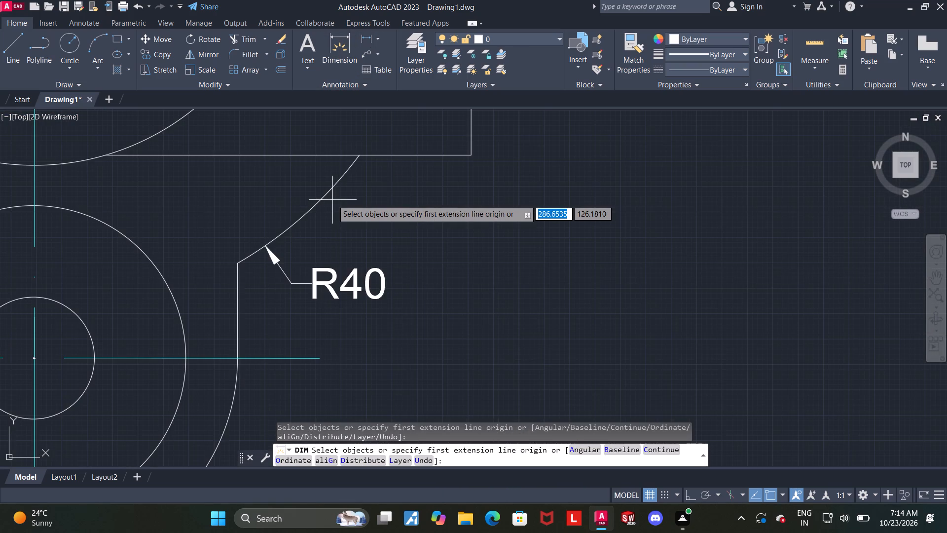
scroll(273, 170, down, 3)
scroll(273, 141, up, 1)
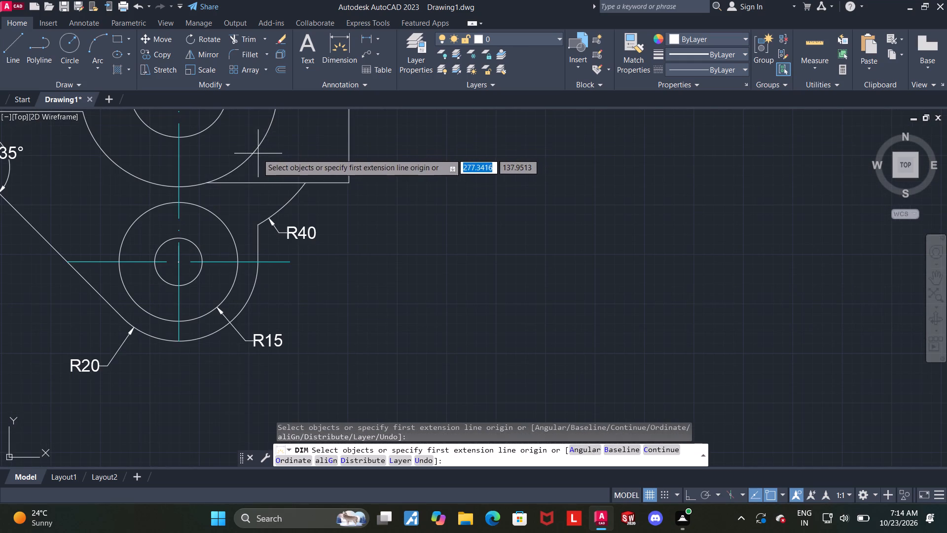
click(255, 153)
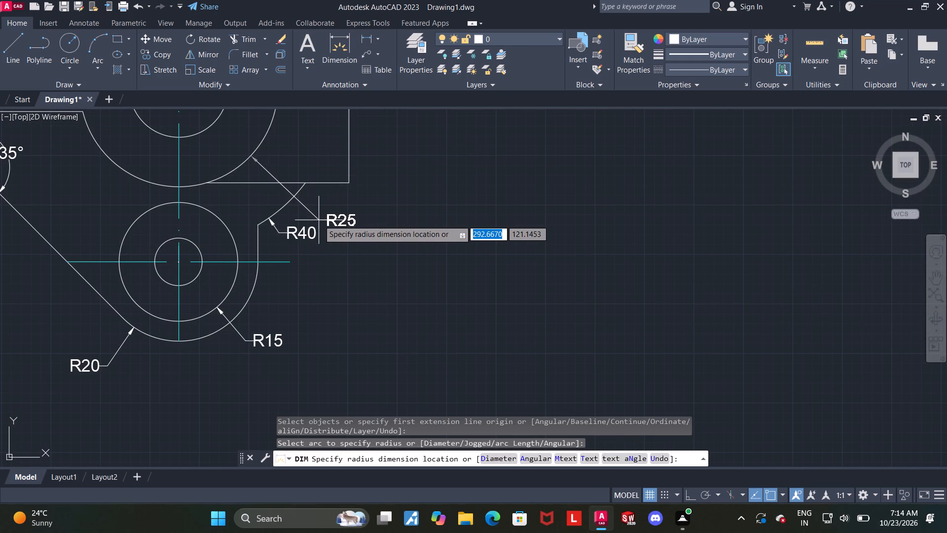
click(317, 221)
key(Escape)
Dimension the radius of the central hole, placing the text just outside the rectangular extension's lower corner.
scroll(378, 204, down, 3)
middle_drag(430, 196, 432, 227)
scroll(373, 200, up, 2)
click(338, 46)
scroll(290, 237, up, 2)
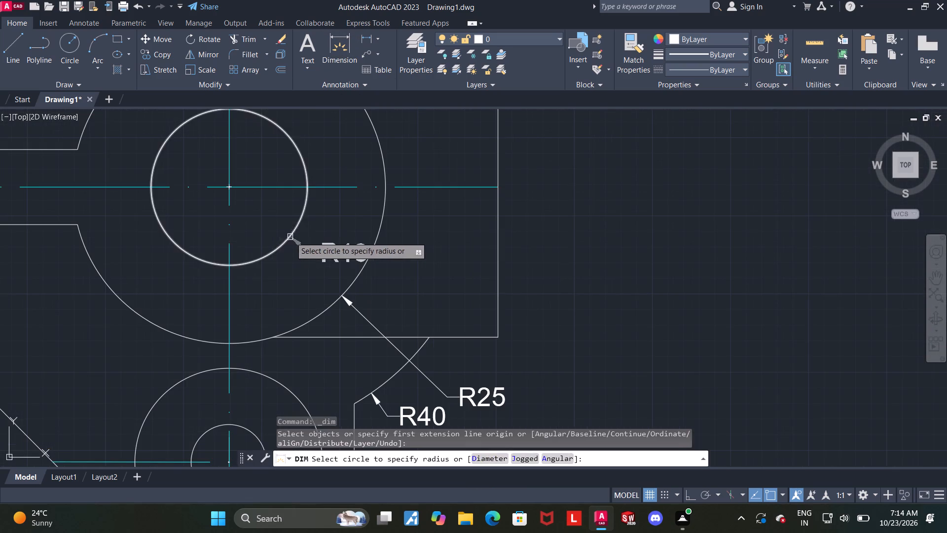
click(297, 232)
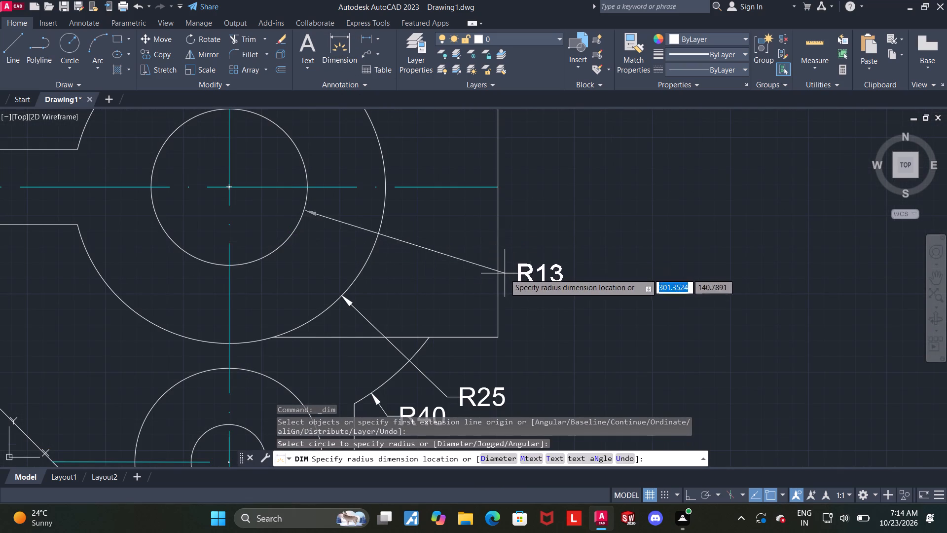
scroll(511, 281, down, 1)
click(515, 317)
key(Escape)
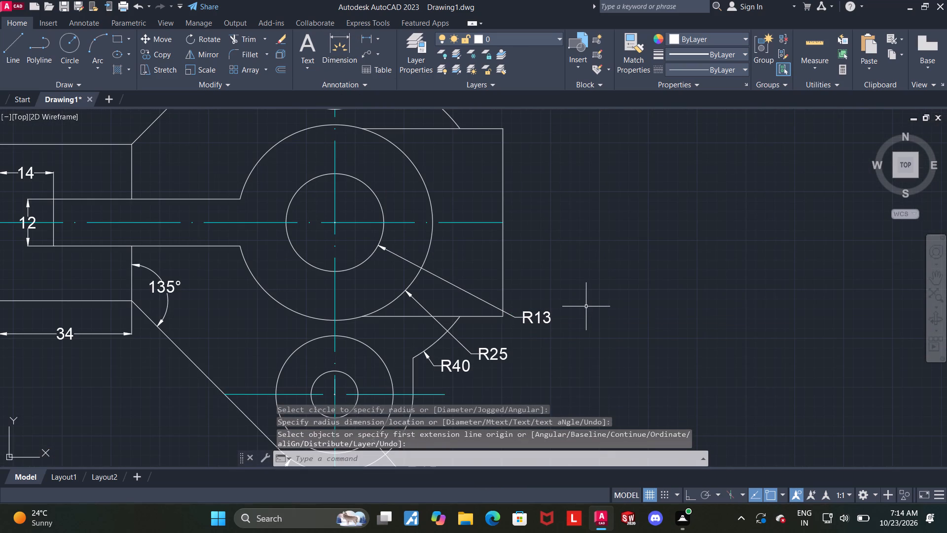
Modify the Standard dimension style to use a linear dimension precision of 0.0.
key(d)
key(Return)
click(605, 233)
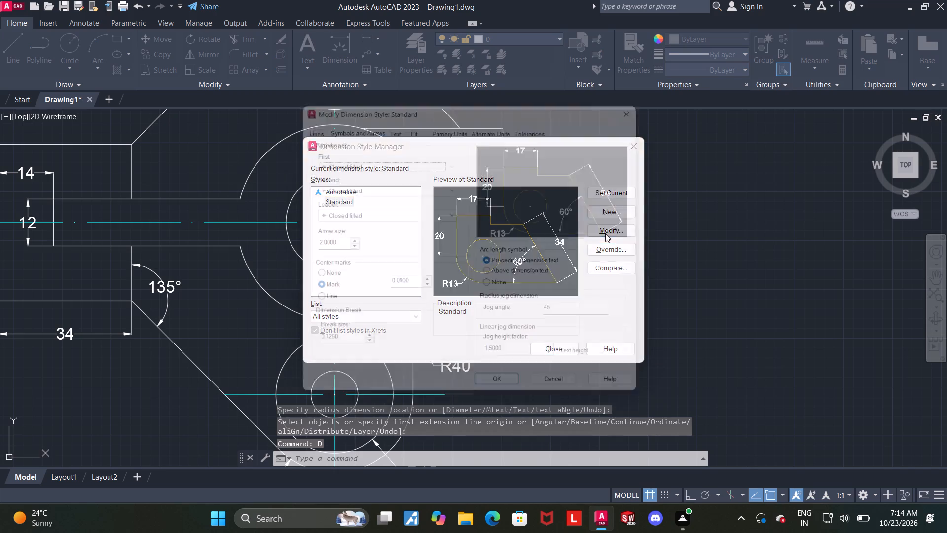
click(460, 120)
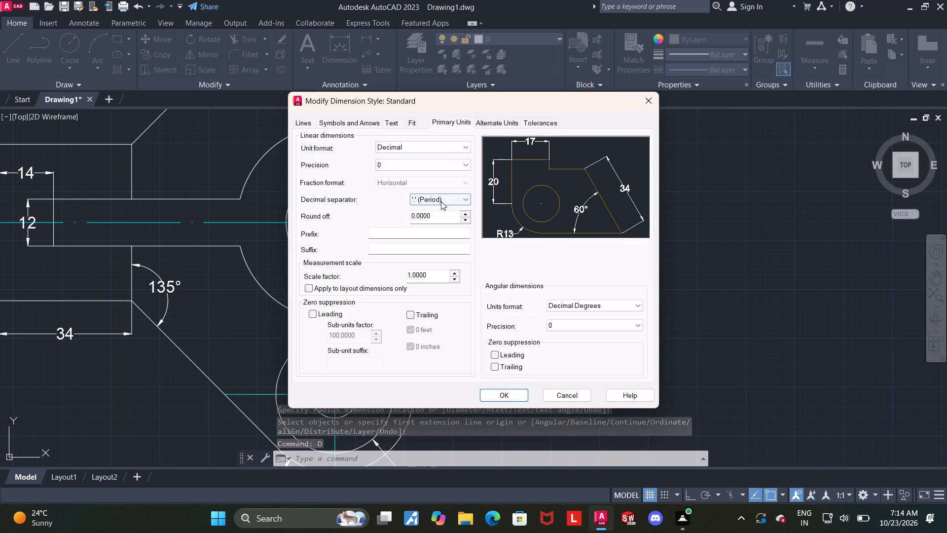
click(417, 167)
click(384, 185)
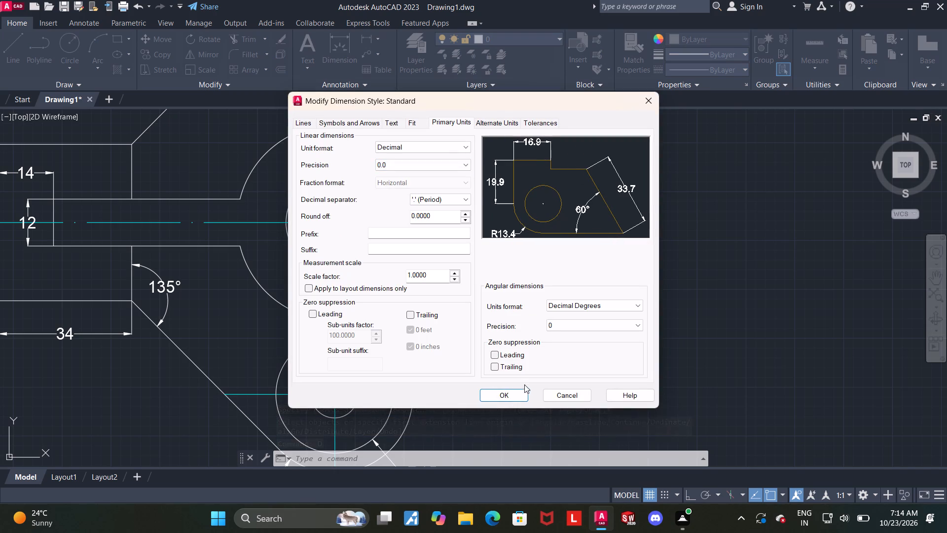
click(518, 390)
click(555, 350)
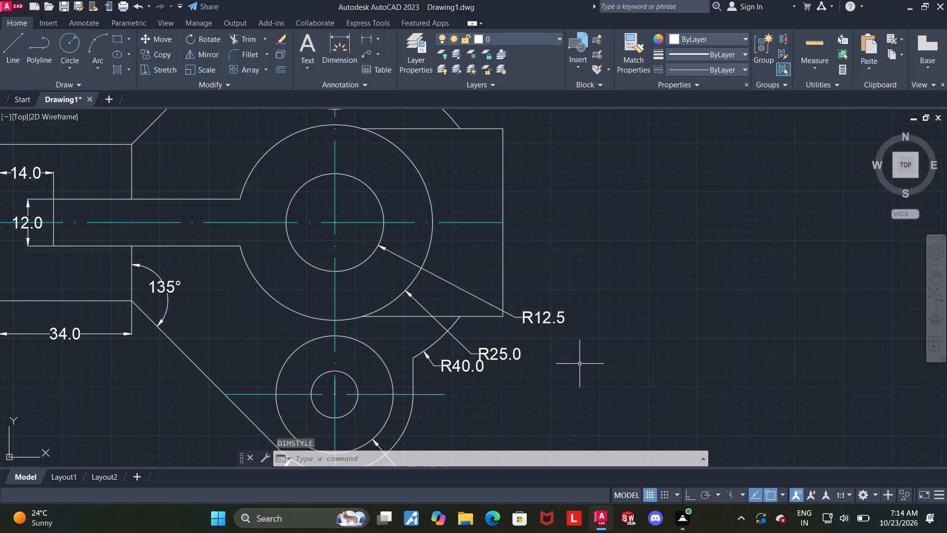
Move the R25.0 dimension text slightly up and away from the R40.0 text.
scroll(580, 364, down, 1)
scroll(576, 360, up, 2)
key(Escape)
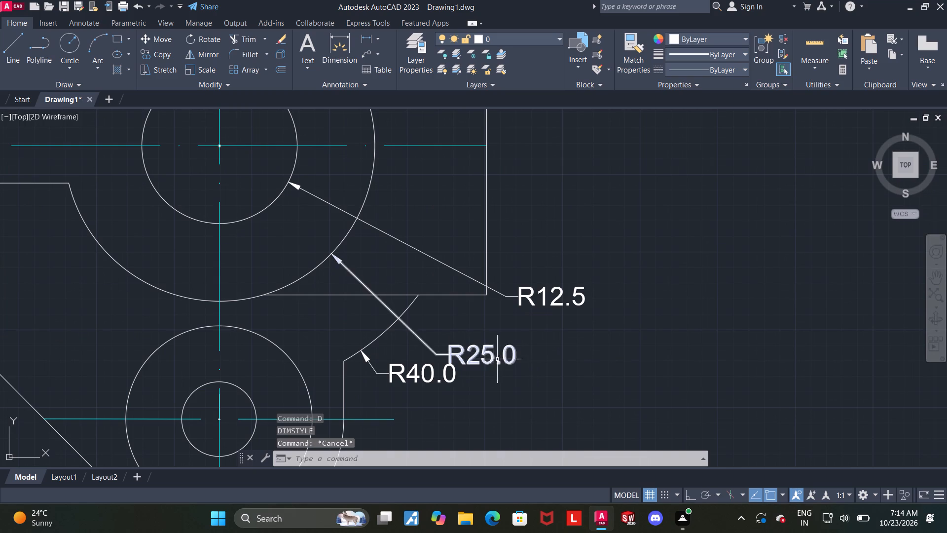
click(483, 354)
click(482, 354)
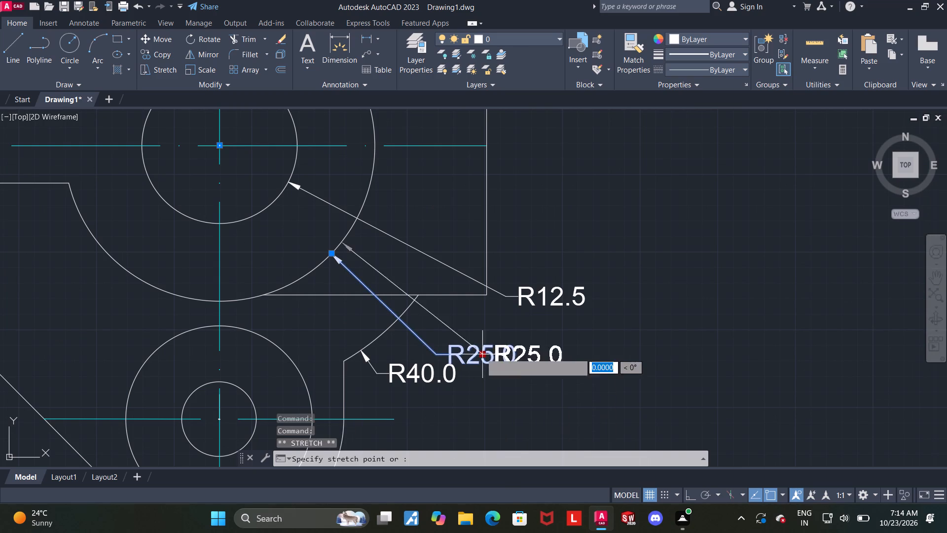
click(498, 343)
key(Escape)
Dimension the distance between the upper and lower horizontal edges of the rectangular extension, placing the dimension beyond its outer vertical edge.
scroll(658, 357, down, 2)
middle_drag(670, 348, 620, 367)
scroll(613, 349, up, 2)
click(351, 47)
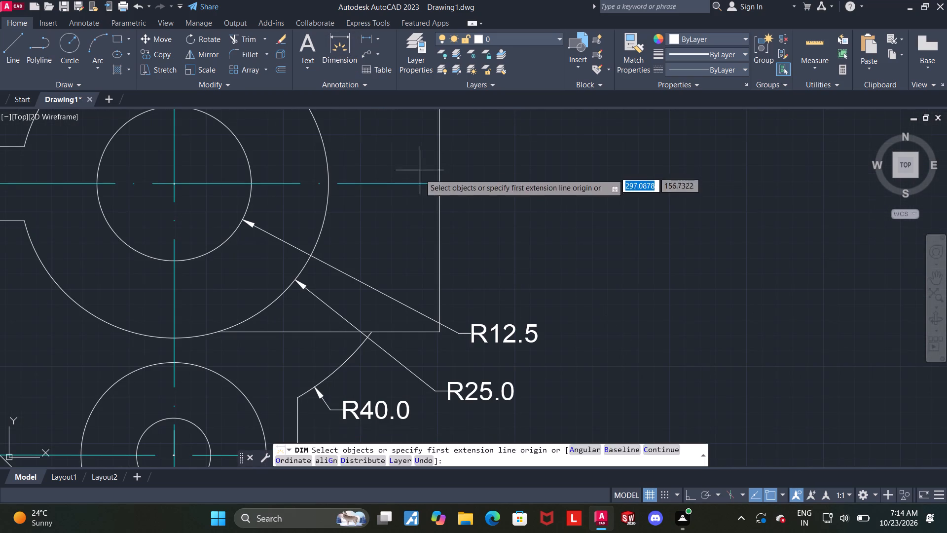
scroll(419, 179, down, 2)
scroll(421, 183, up, 1)
scroll(421, 179, down, 3)
scroll(421, 180, up, 2)
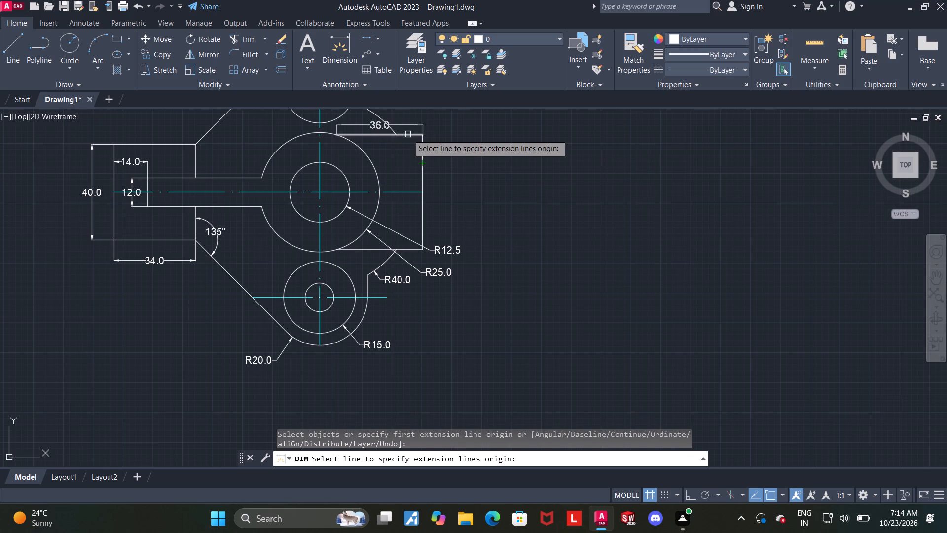
click(408, 134)
click(406, 251)
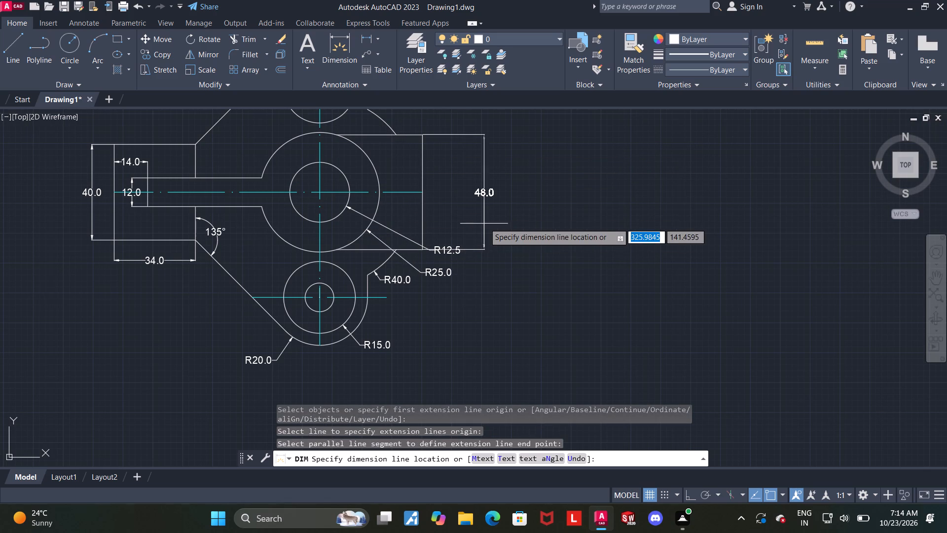
click(489, 224)
key(Escape)
Move the R12.5 dimension text down, clear of the 48.0 dimension's lower extension line.
scroll(470, 259, up, 1)
click(440, 247)
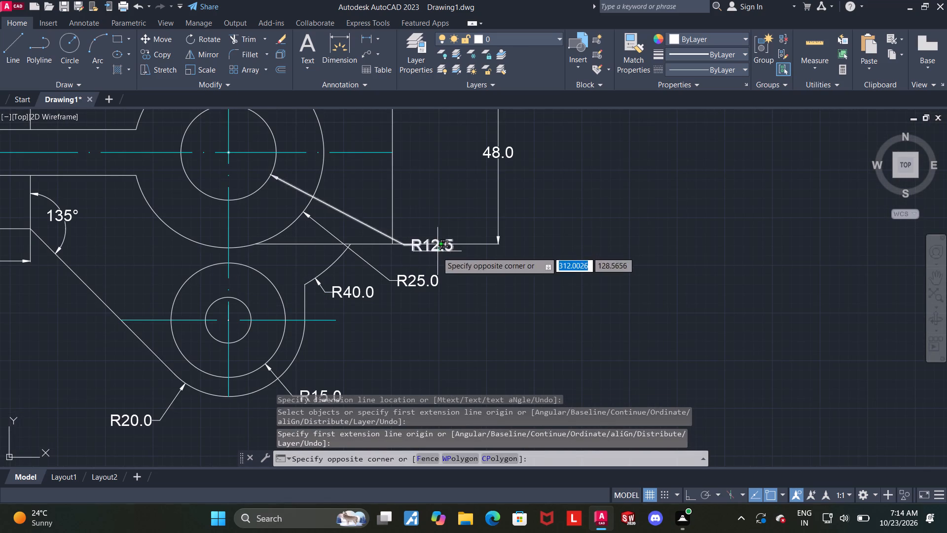
key(Escape)
click(434, 251)
click(434, 245)
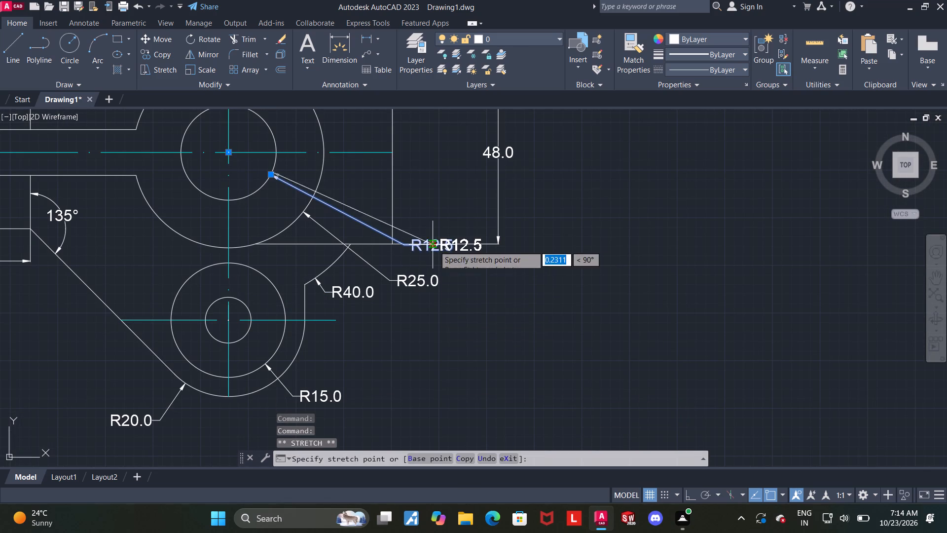
click(425, 266)
key(Escape)
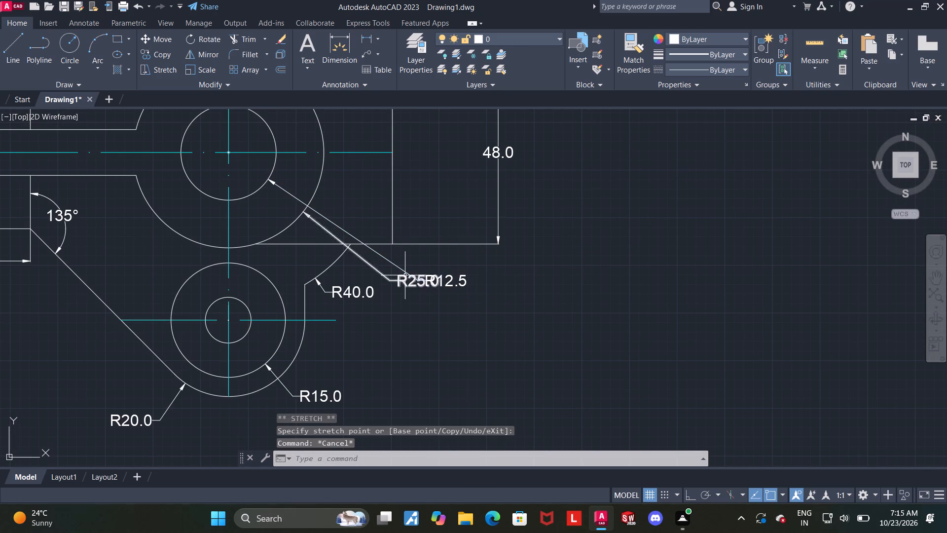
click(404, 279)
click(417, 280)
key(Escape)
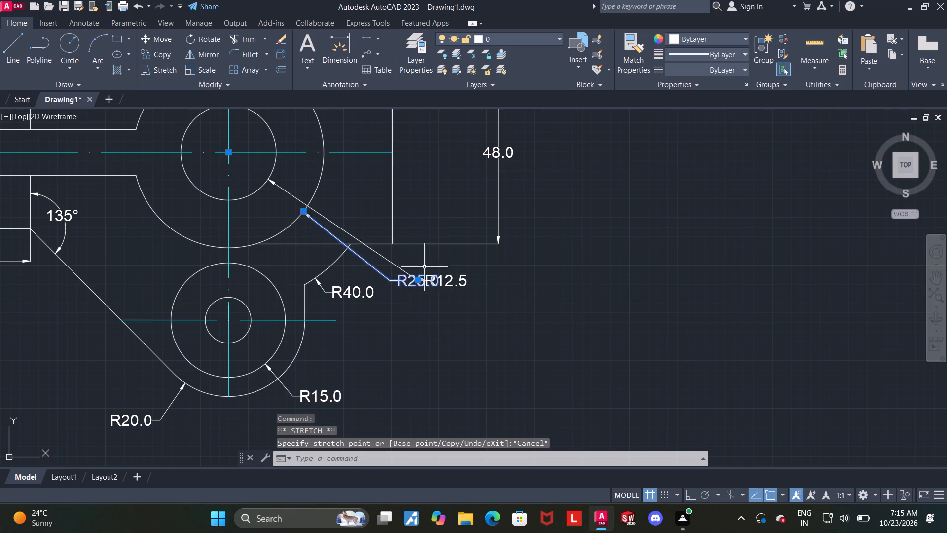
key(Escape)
Move the R25.0 dimension text down so it sits clear below the R12.5 text.
click(403, 282)
click(418, 281)
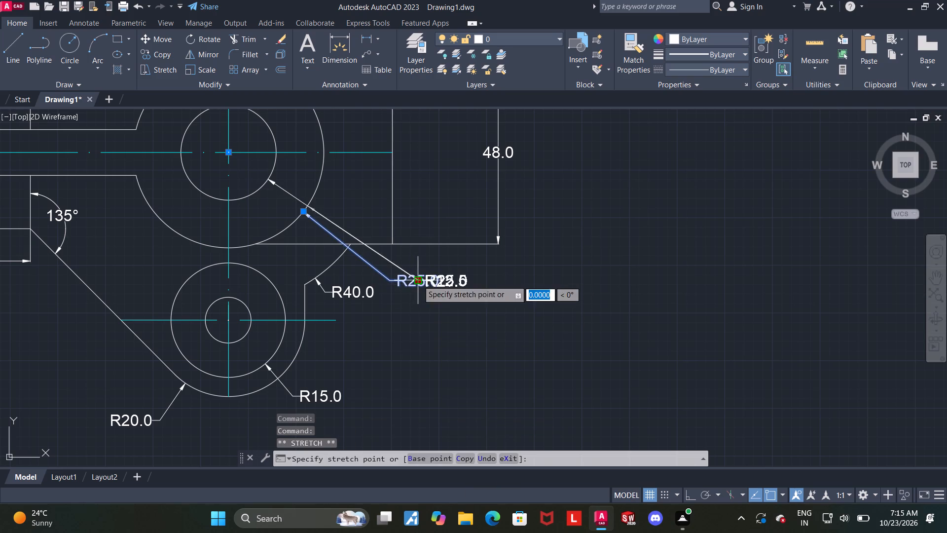
click(406, 307)
key(Escape)
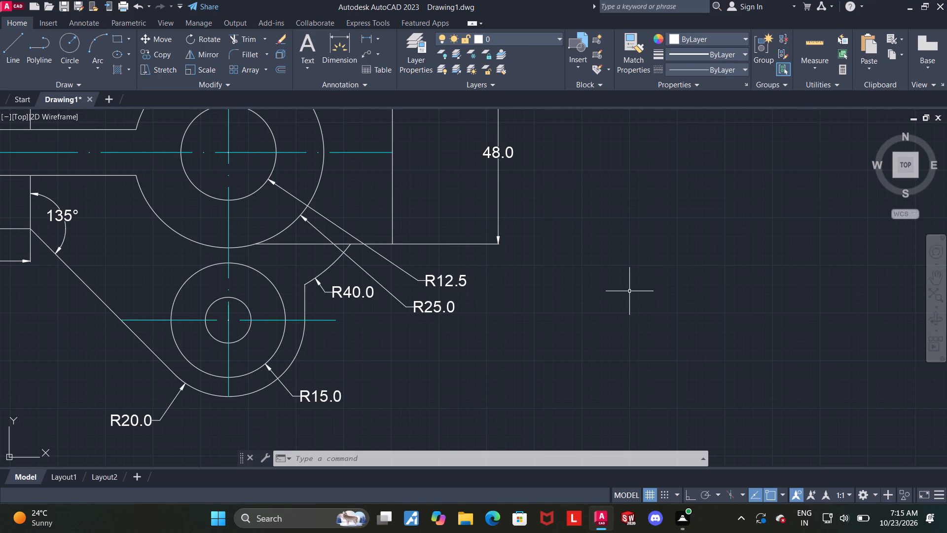
Dimension the radius of the small hole in the upper lobe, placing the text outside the lobe's outer arc.
scroll(627, 293, down, 1)
middle_drag(595, 264, 607, 326)
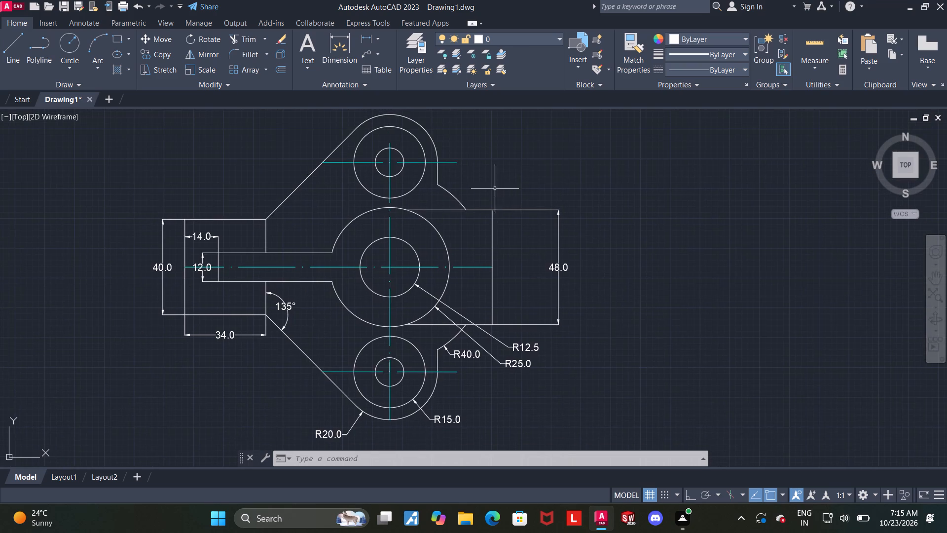
scroll(484, 168, up, 1)
middle_drag(500, 202, 532, 249)
click(334, 36)
scroll(387, 118, up, 1)
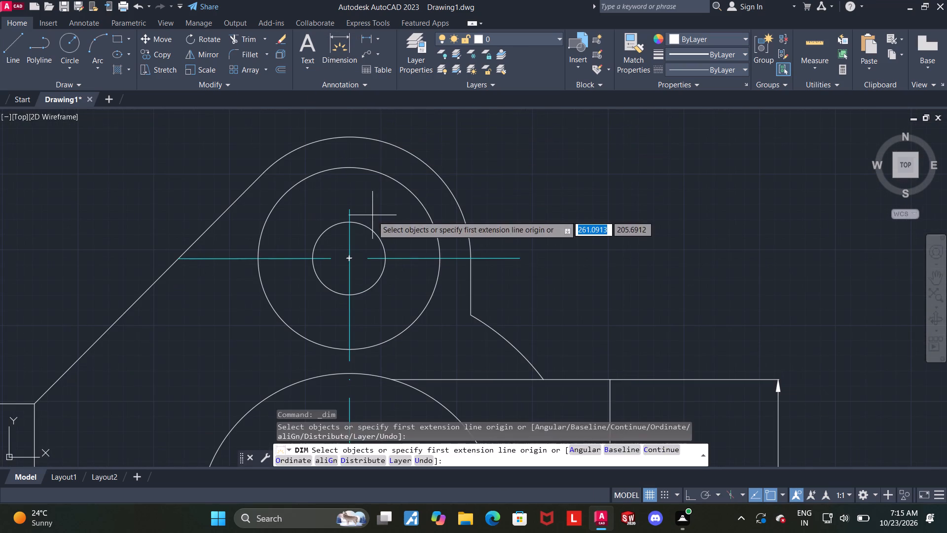
click(372, 229)
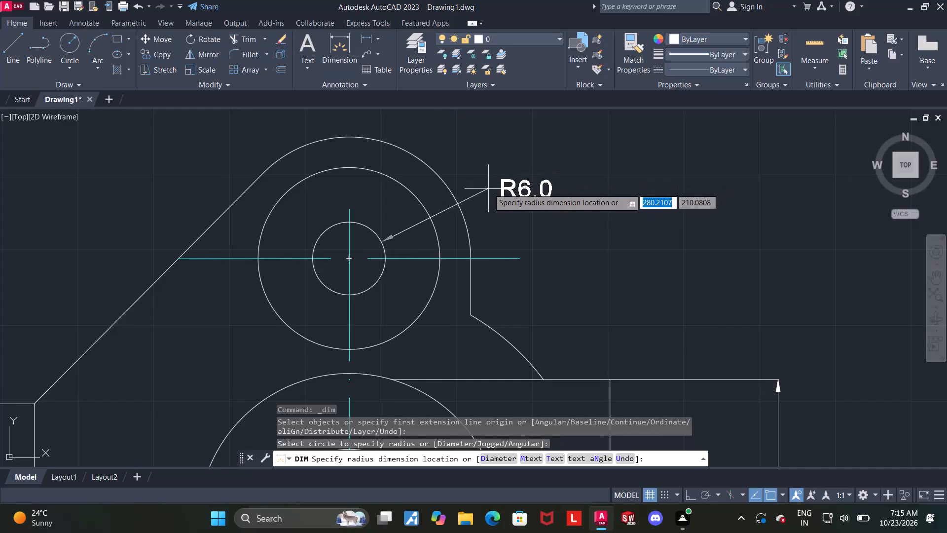
click(477, 189)
key(Escape)
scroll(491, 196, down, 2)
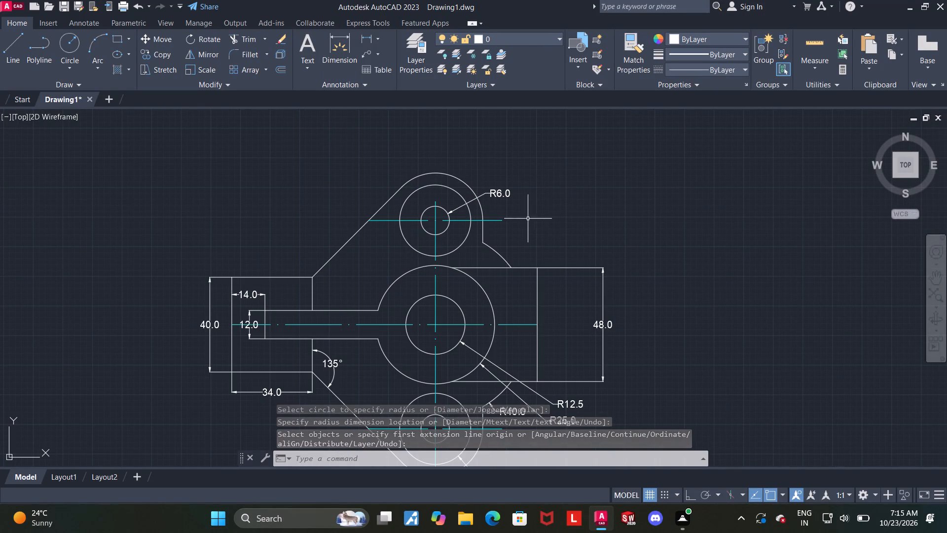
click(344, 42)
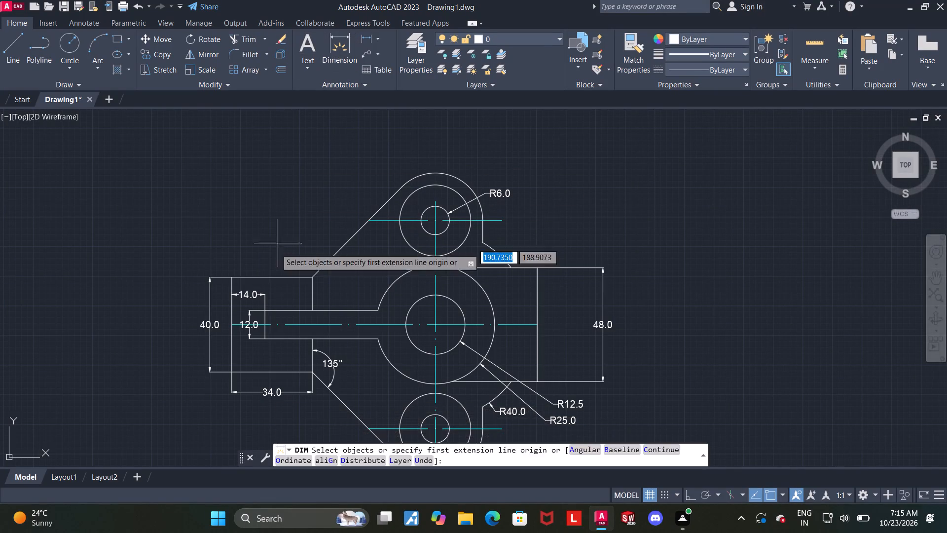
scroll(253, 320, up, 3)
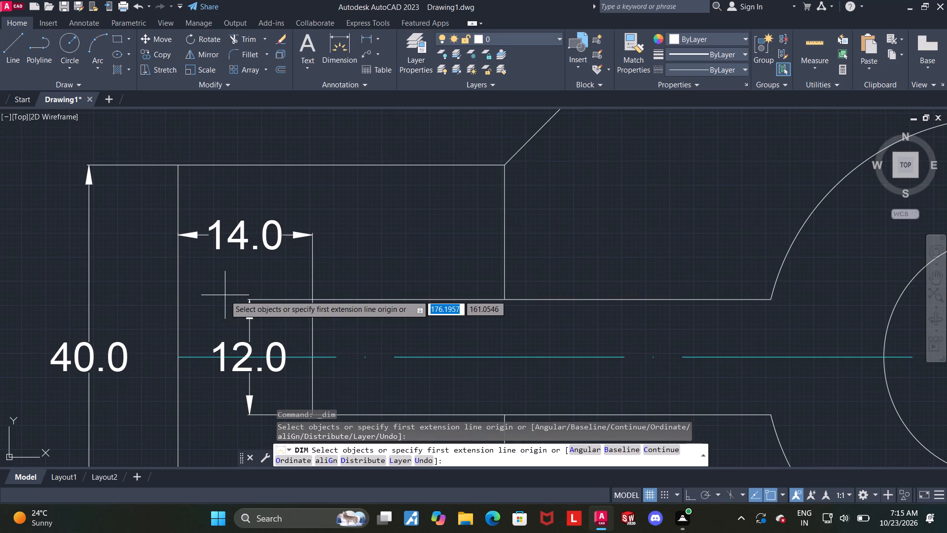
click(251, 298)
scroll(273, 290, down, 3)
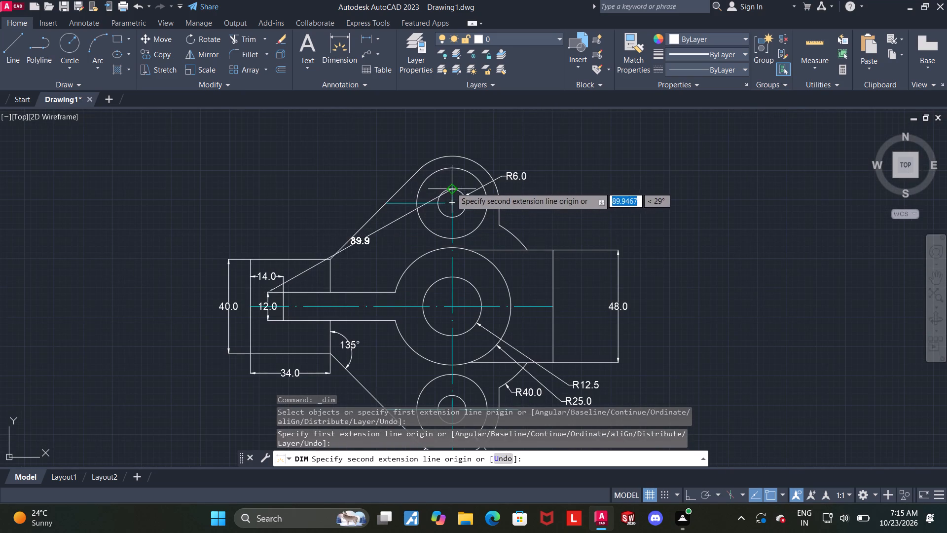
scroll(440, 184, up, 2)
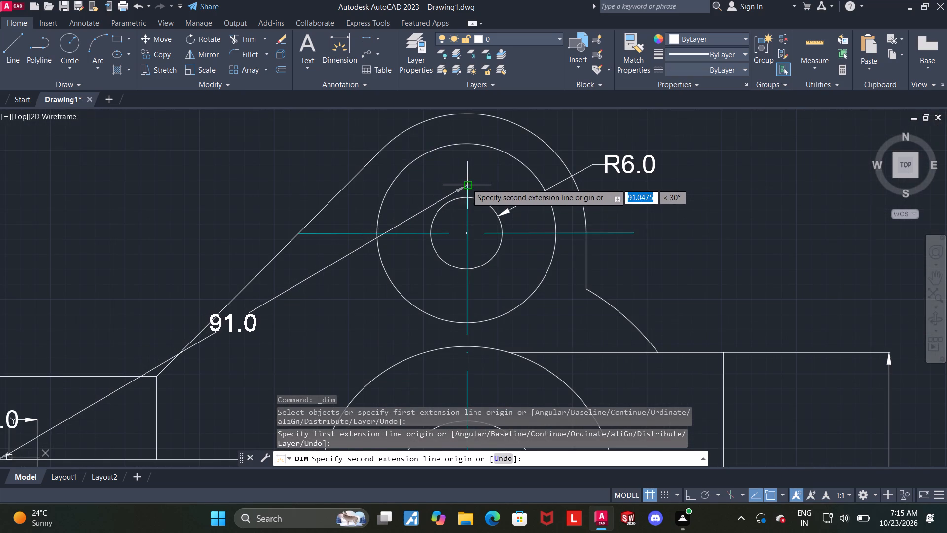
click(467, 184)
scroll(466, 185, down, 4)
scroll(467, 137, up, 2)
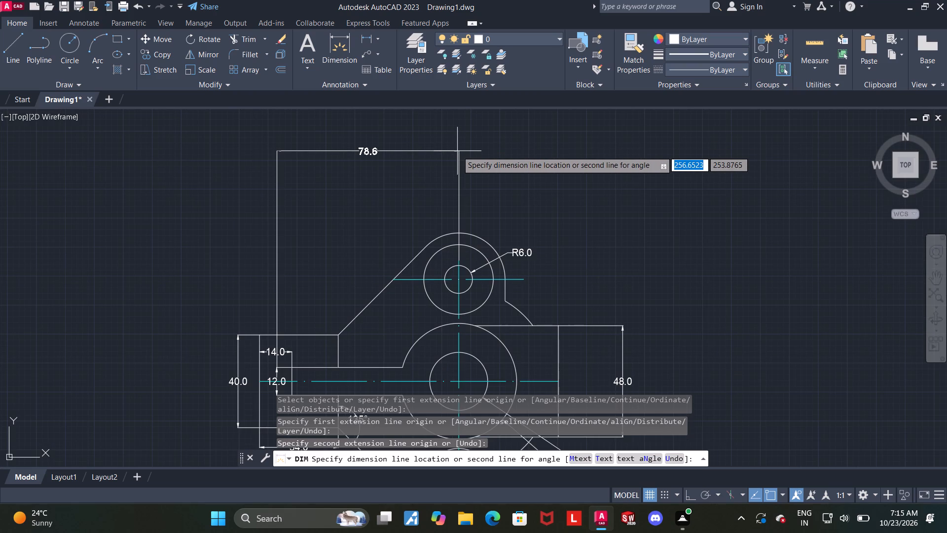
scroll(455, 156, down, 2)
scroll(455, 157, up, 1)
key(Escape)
Dimension the horizontal distance from the rectangular block's outer vertical edge to the lobes' vertical centreline, placing the dimension above the upper lobe.
scroll(408, 236, up, 2)
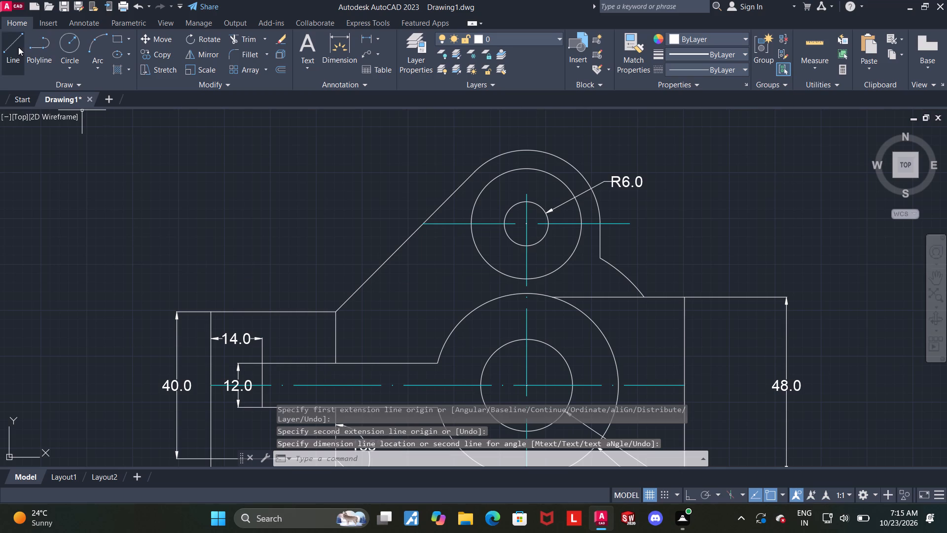
click(336, 41)
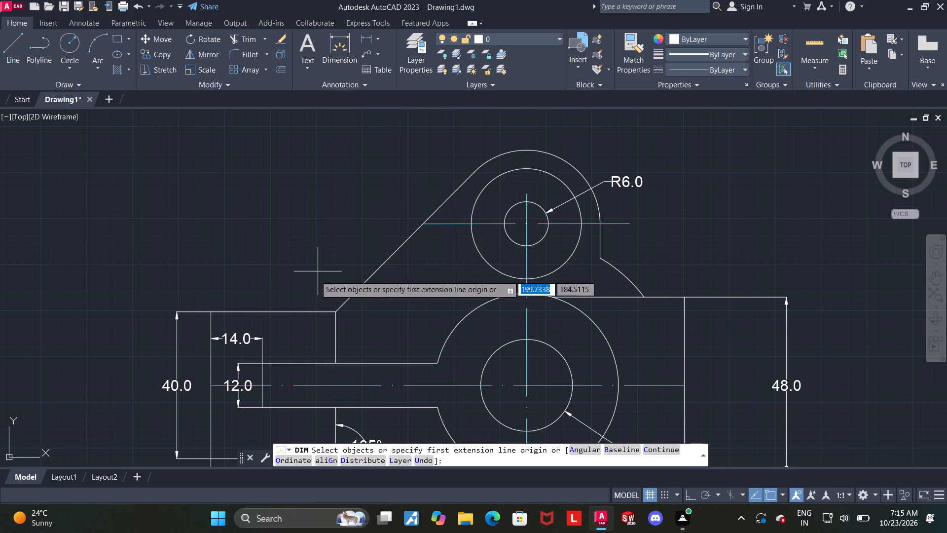
scroll(258, 329, down, 2)
scroll(263, 331, up, 3)
click(164, 277)
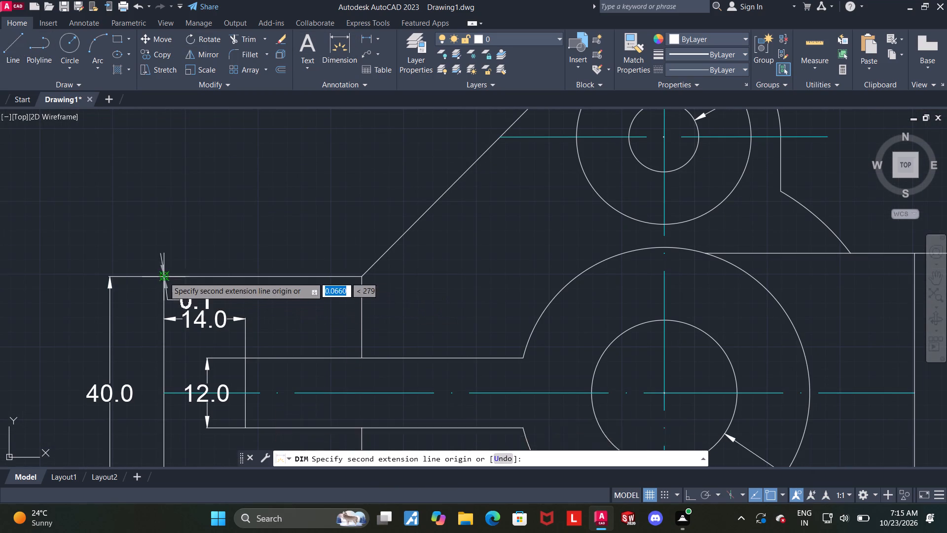
scroll(163, 277, down, 3)
scroll(284, 229, up, 2)
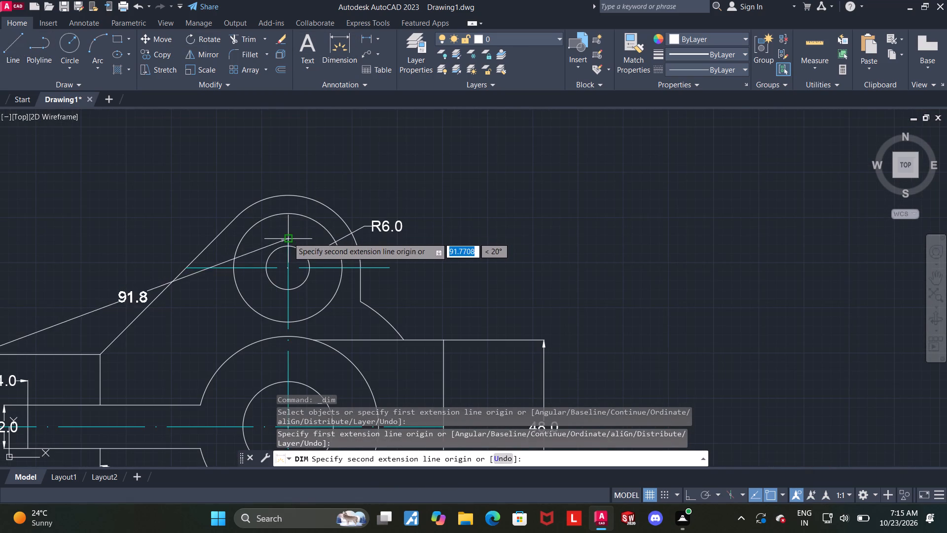
click(288, 238)
scroll(289, 233, down, 4)
scroll(293, 185, up, 3)
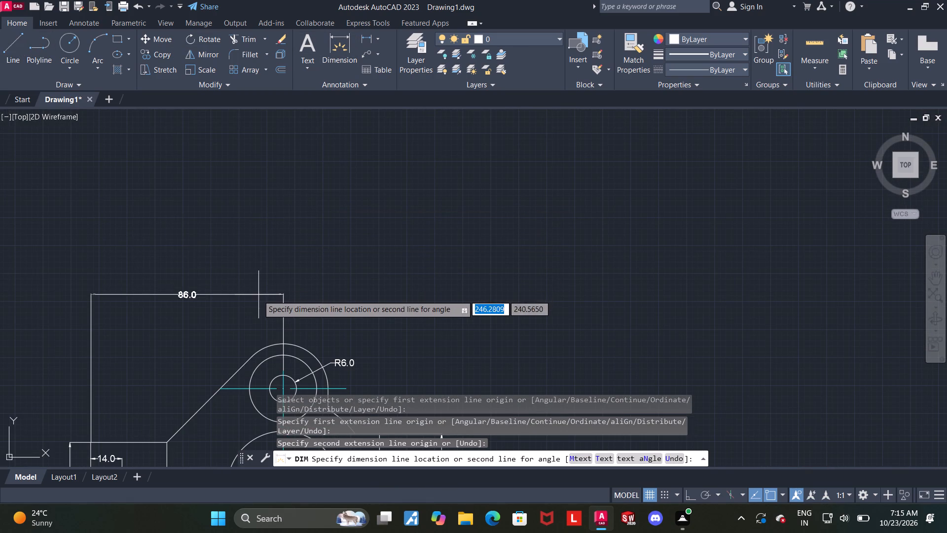
click(274, 297)
key(Escape)
Dimension the horizontal distance from the vertical centreline to the rectangular extension's outer edge with Ortho on, placing it level with the 86.0 dimension.
middle_drag(401, 301, 448, 202)
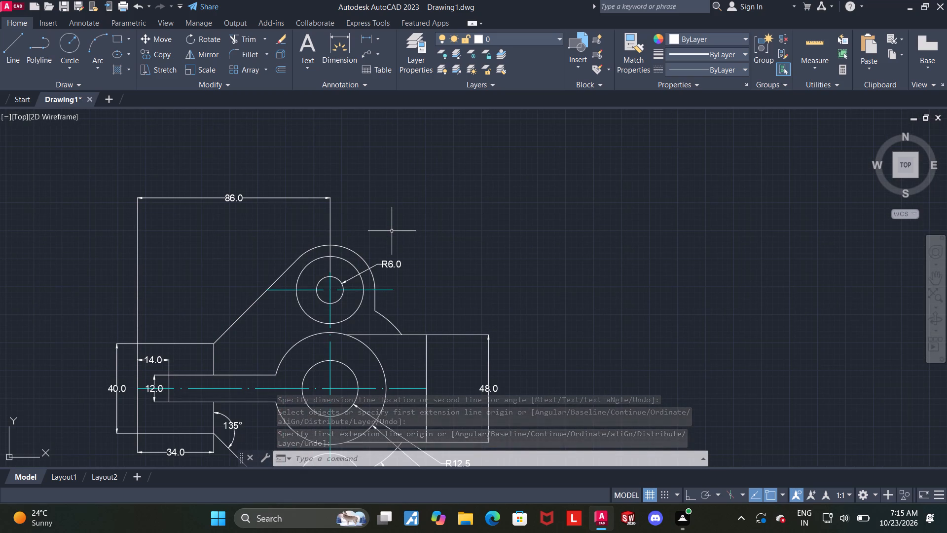
middle_drag(447, 241, 419, 166)
middle_drag(424, 174, 431, 226)
key(Escape)
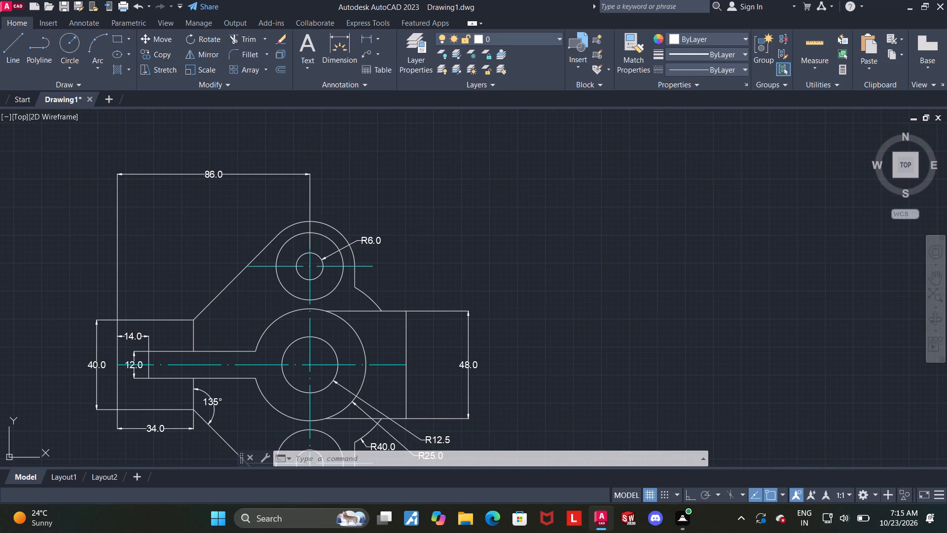
middle_drag(422, 279, 412, 219)
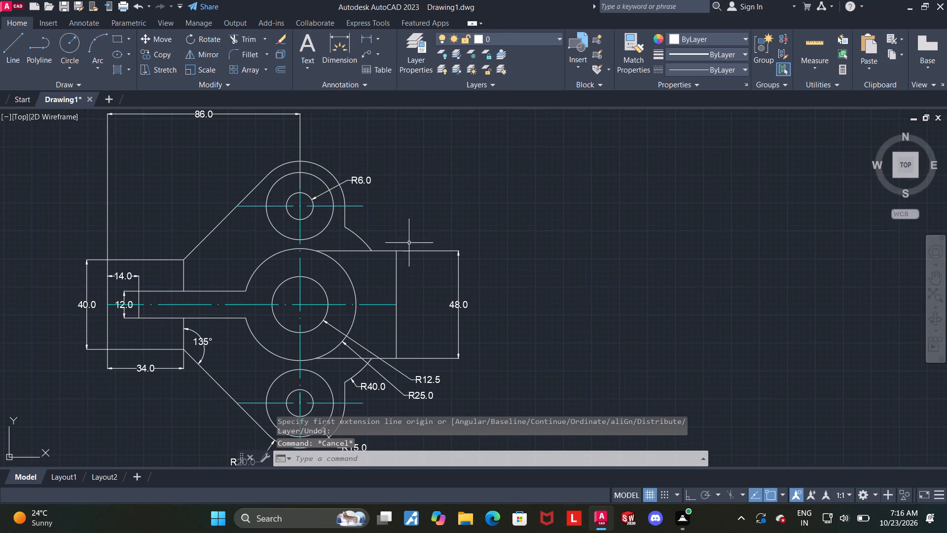
middle_drag(410, 222, 419, 254)
click(344, 56)
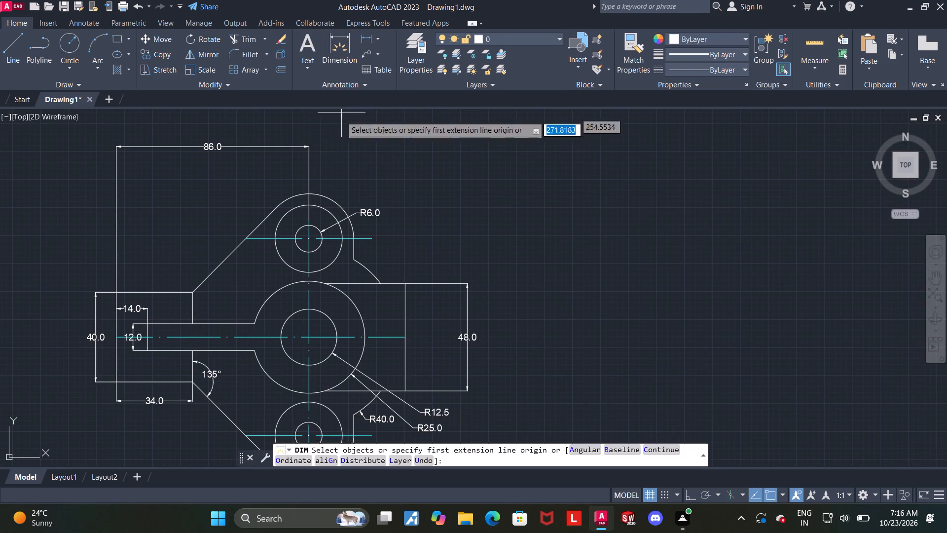
click(309, 180)
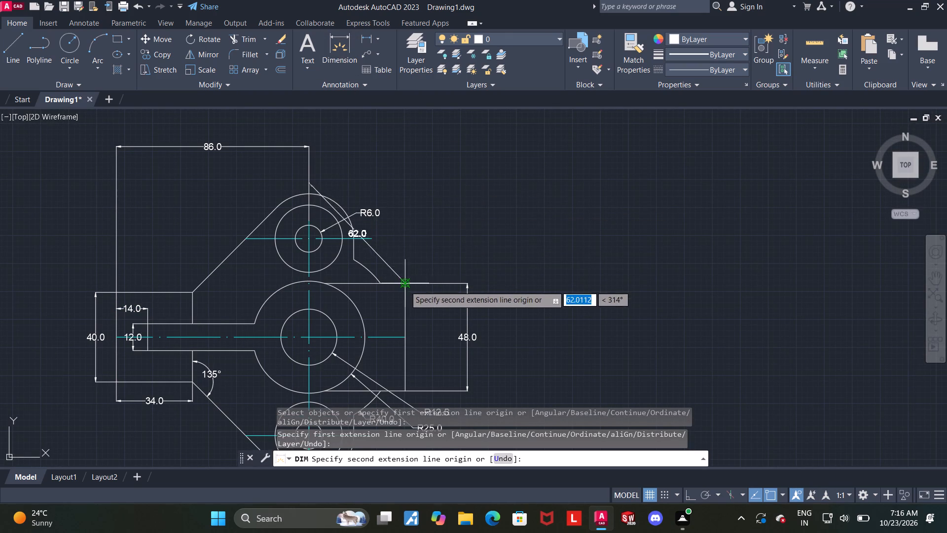
drag(405, 286, 406, 278)
key(F8)
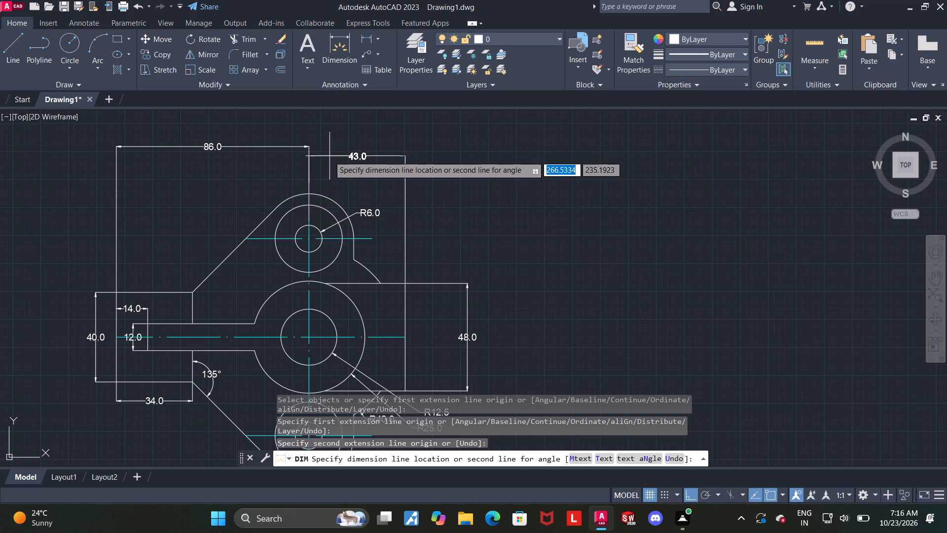
click(311, 148)
key(Escape)
Move the 86.0 dimension line down, closer to the top of the upper lobe.
scroll(393, 190, down, 2)
scroll(345, 176, up, 2)
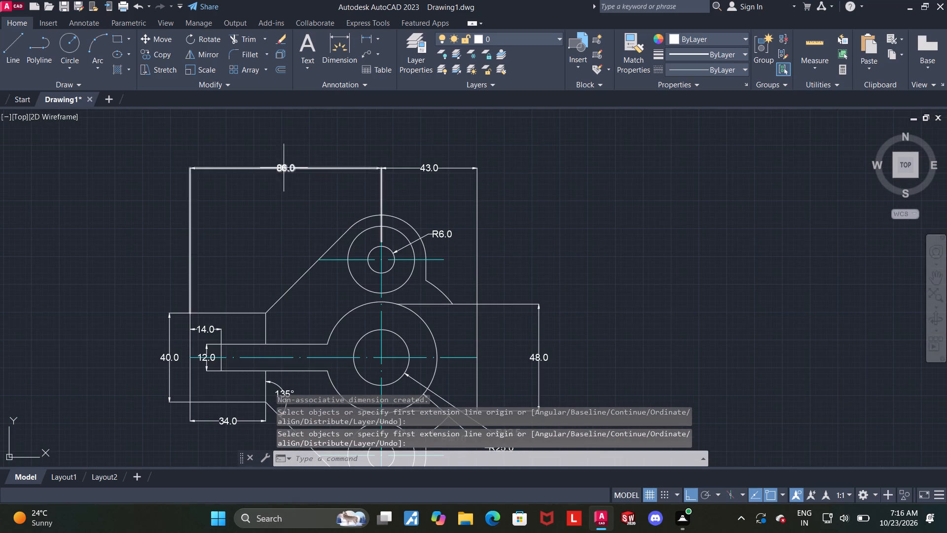
click(282, 166)
click(287, 166)
click(284, 189)
key(Escape)
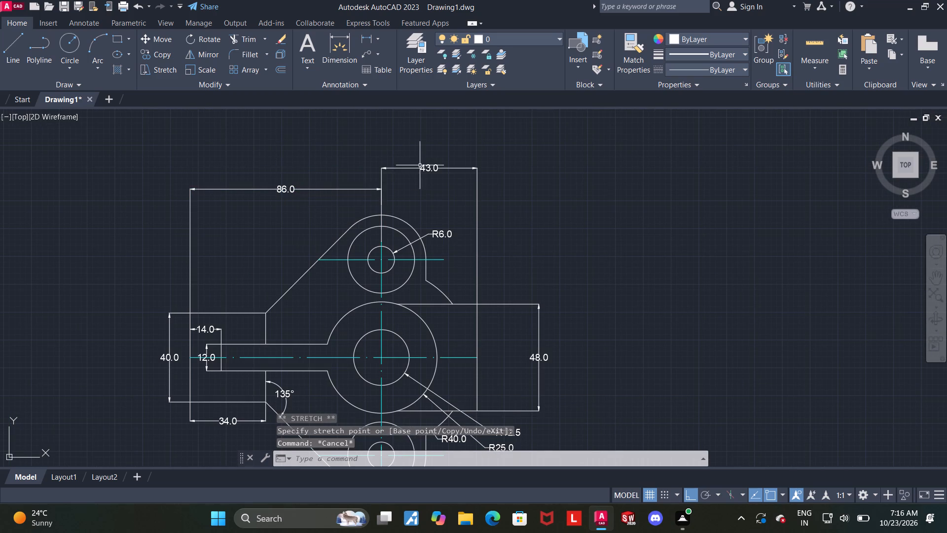
Move the 43.0 dimension line down to about the same height as the 86.0 dimension line.
click(428, 168)
click(430, 169)
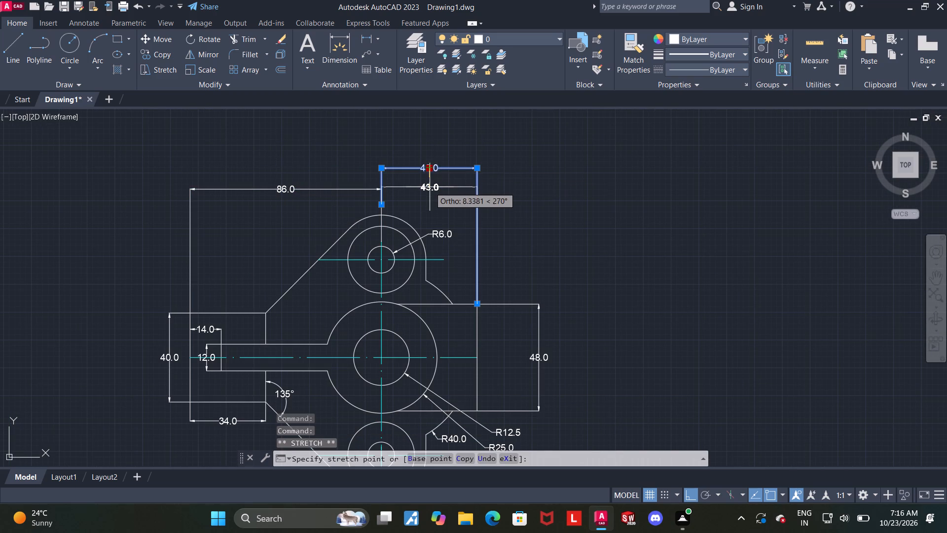
click(430, 187)
key(Escape)
Examine the dimensioned part, checking the radius, angle and linear dimensions around the lower lobe, the block and the whole outline.
scroll(547, 223, down, 1)
middle_drag(562, 230, 563, 198)
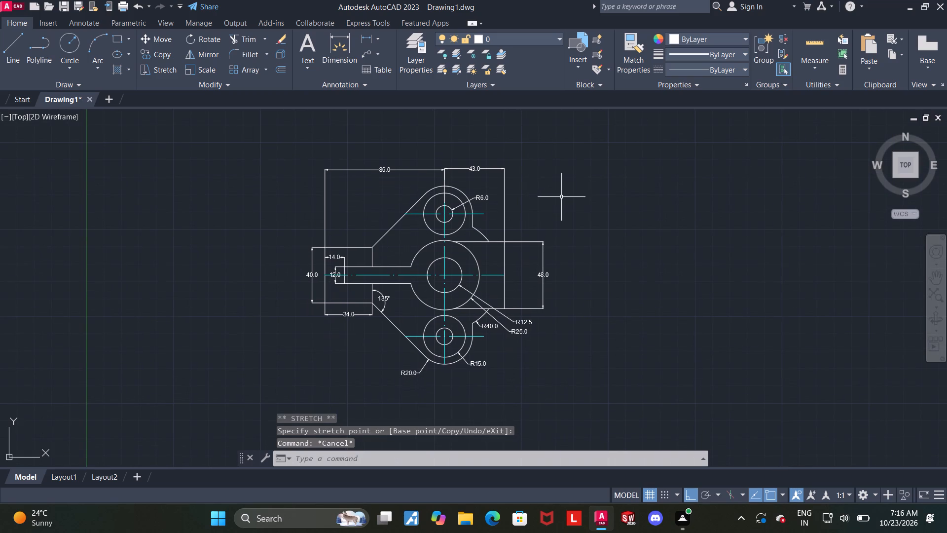
middle_drag(553, 197, 550, 190)
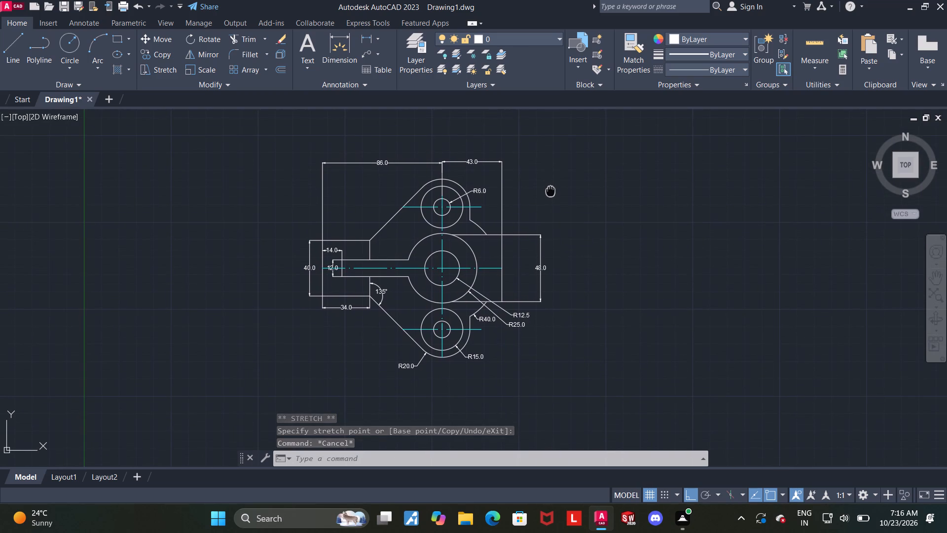
middle_drag(550, 190, 552, 180)
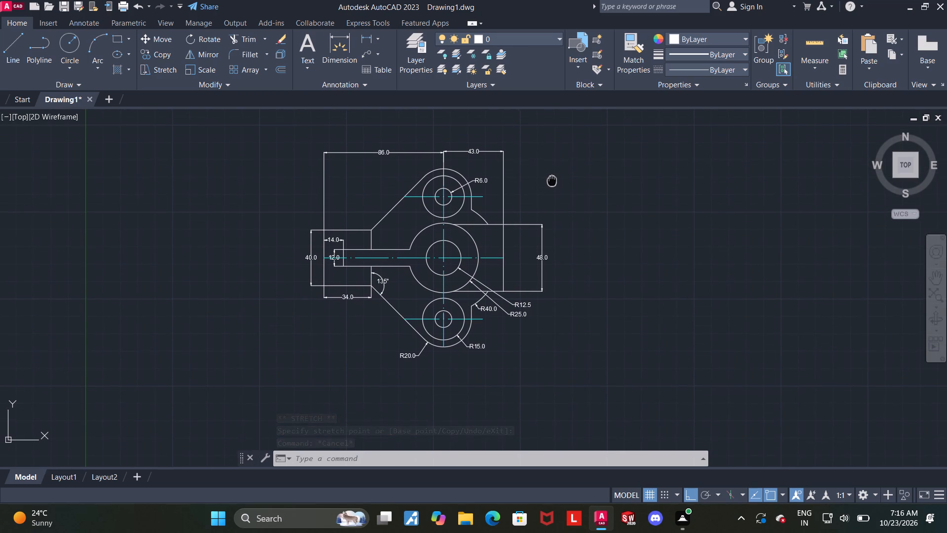
middle_drag(552, 180, 553, 172)
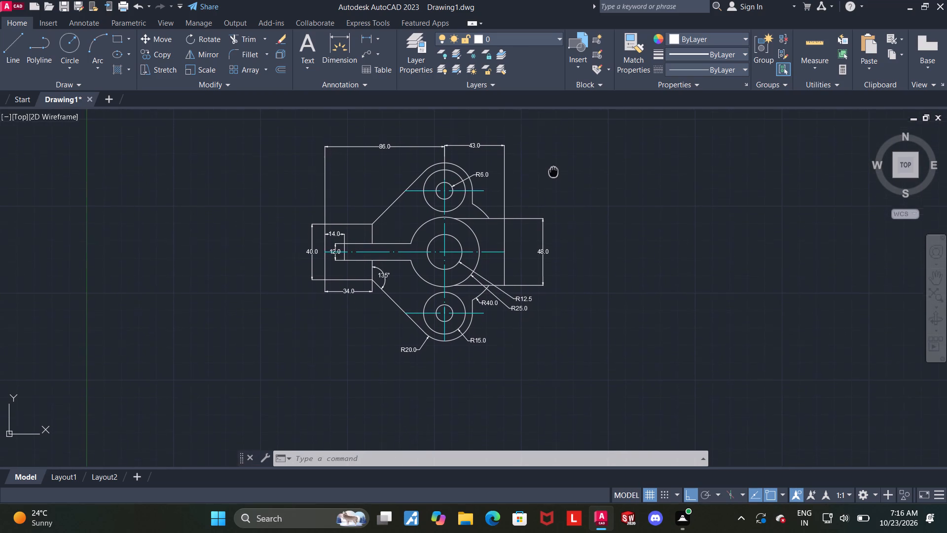
scroll(533, 292, up, 2)
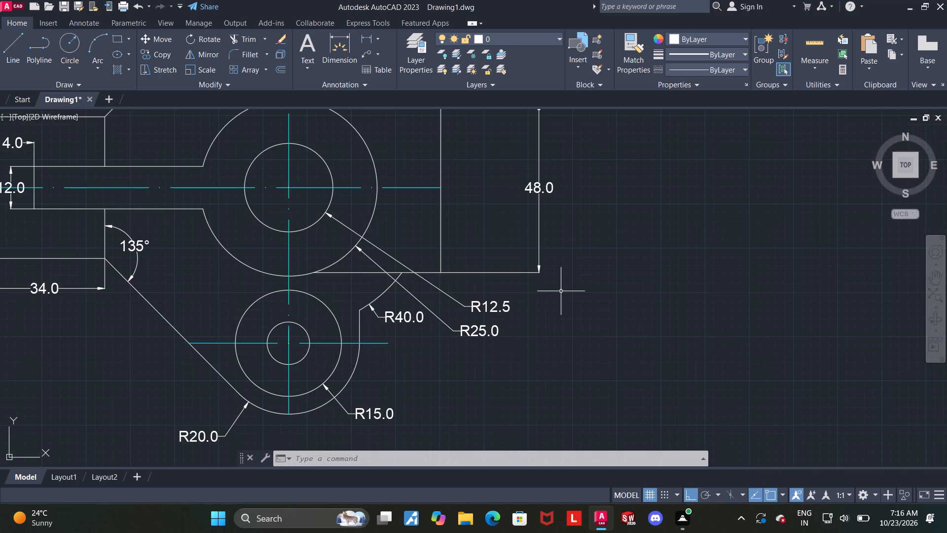
middle_drag(548, 308, 555, 296)
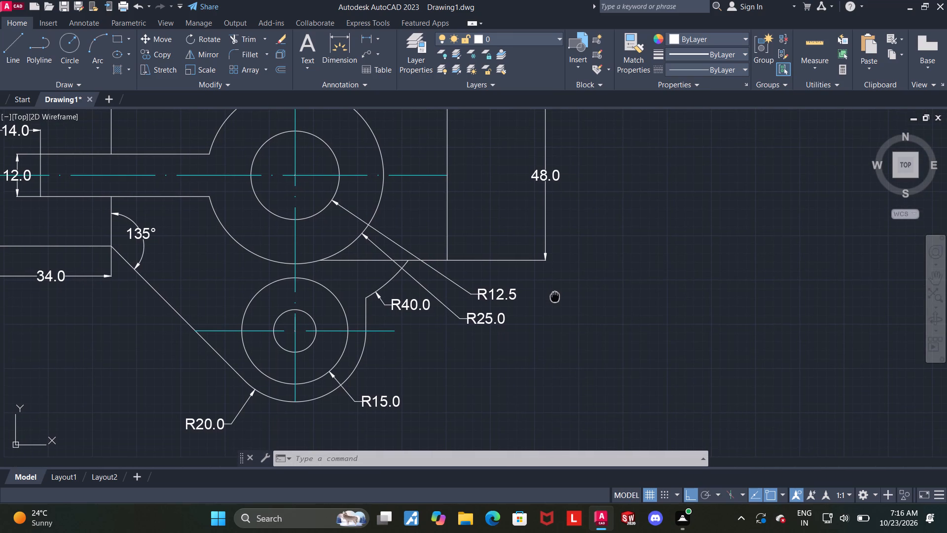
middle_drag(555, 296, 567, 273)
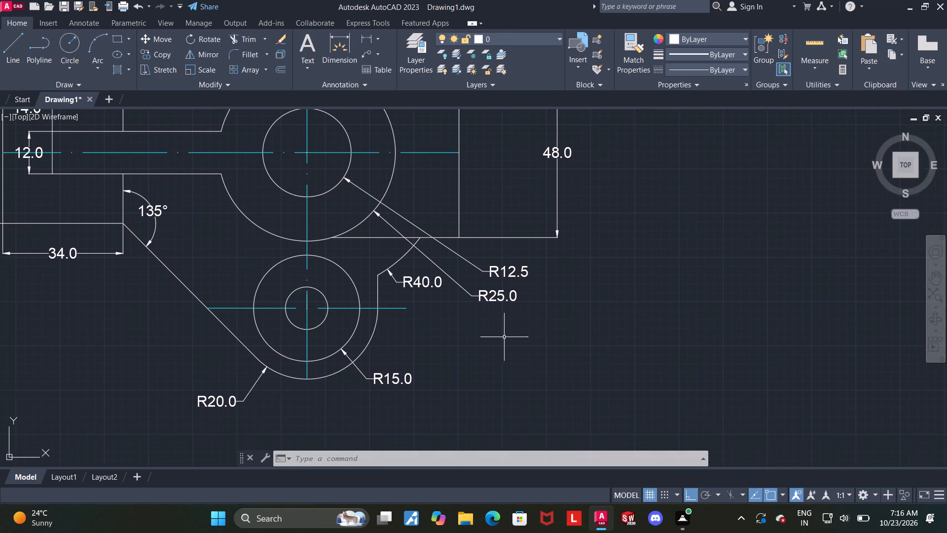
scroll(494, 340, up, 1)
middle_drag(510, 307, 517, 338)
scroll(517, 338, down, 1)
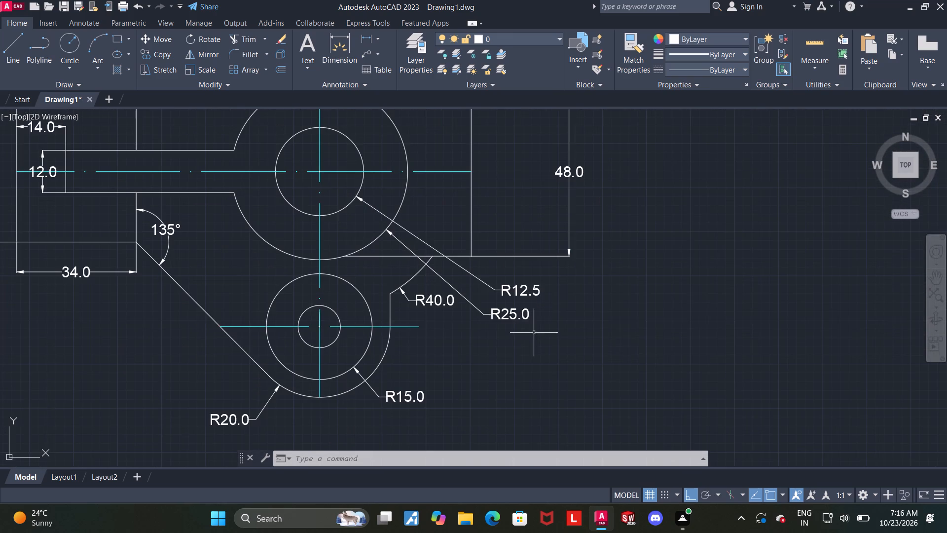
middle_drag(533, 324, 540, 334)
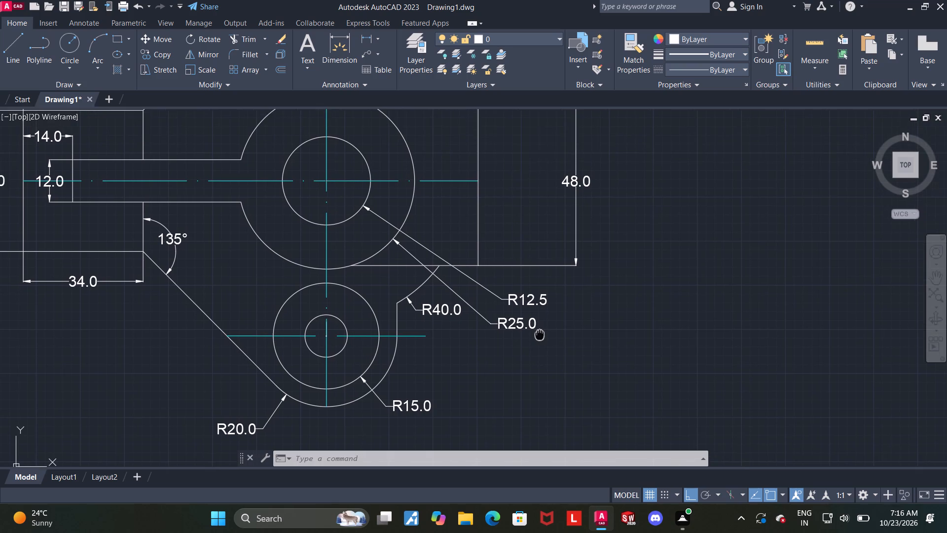
middle_drag(540, 334, 550, 325)
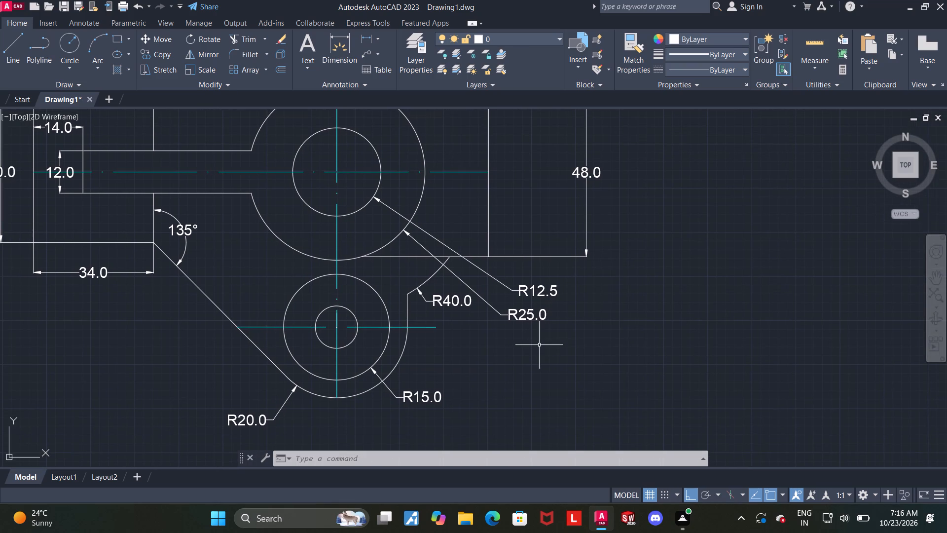
middle_drag(480, 352, 484, 342)
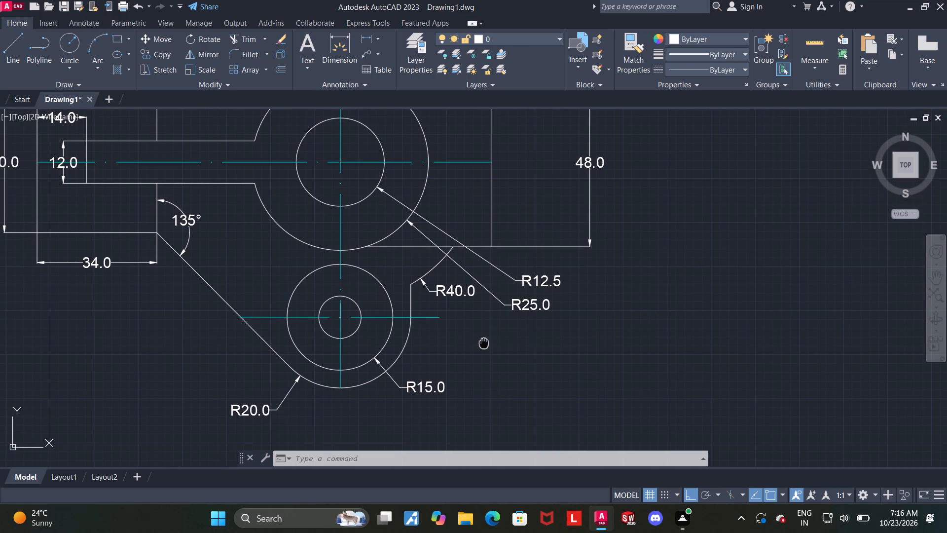
middle_drag(484, 342, 519, 291)
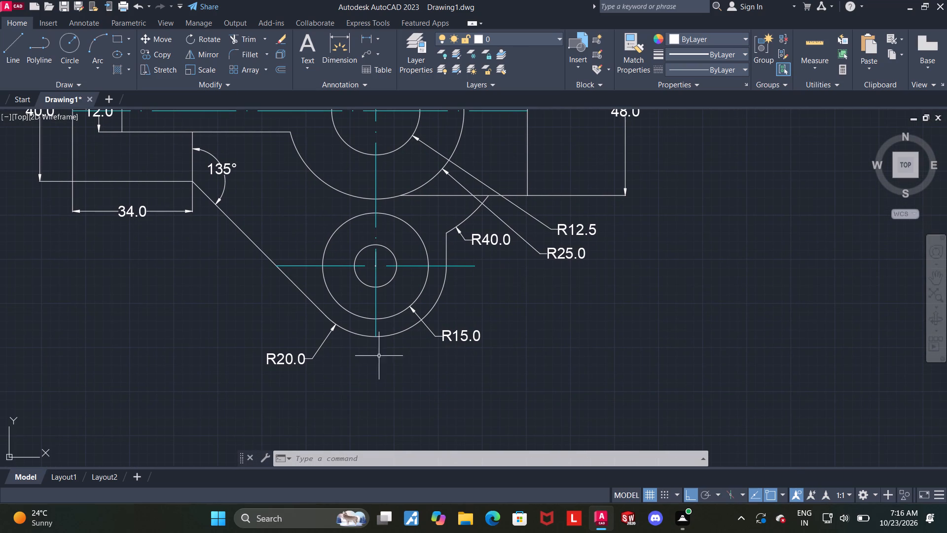
middle_drag(356, 356, 413, 387)
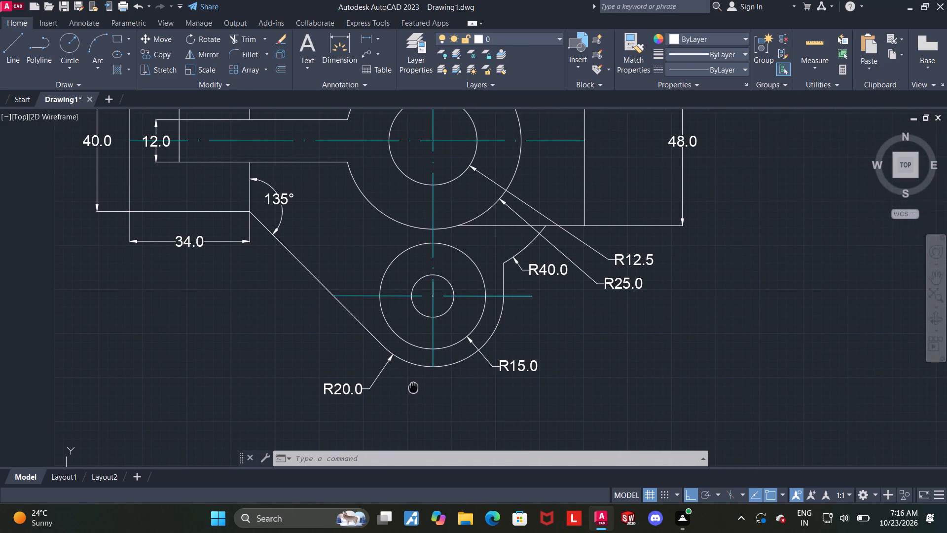
middle_drag(413, 387, 418, 392)
middle_drag(250, 325, 309, 343)
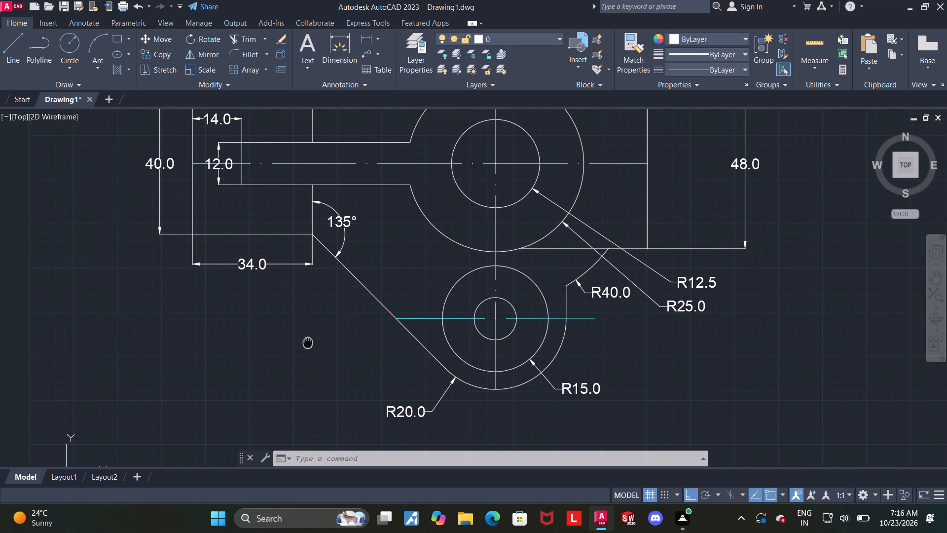
middle_drag(309, 343, 317, 360)
middle_drag(166, 275, 180, 297)
scroll(180, 294, down, 2)
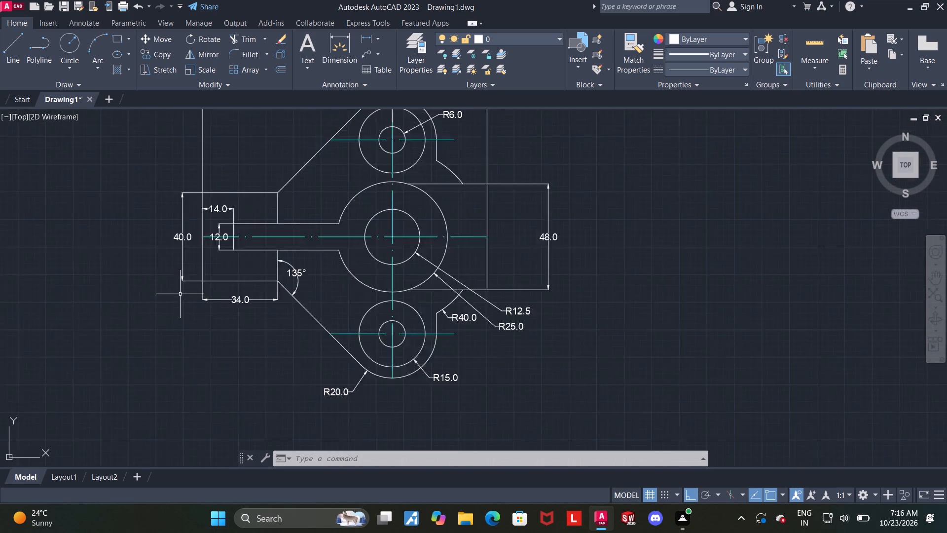
scroll(373, 291, up, 1)
scroll(453, 287, down, 1)
middle_drag(501, 292, 647, 308)
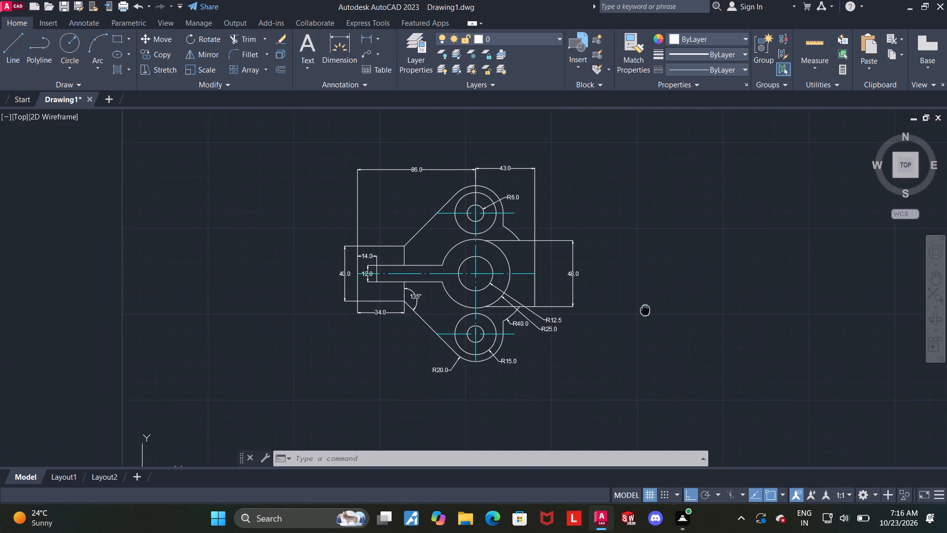
middle_drag(647, 308, 647, 304)
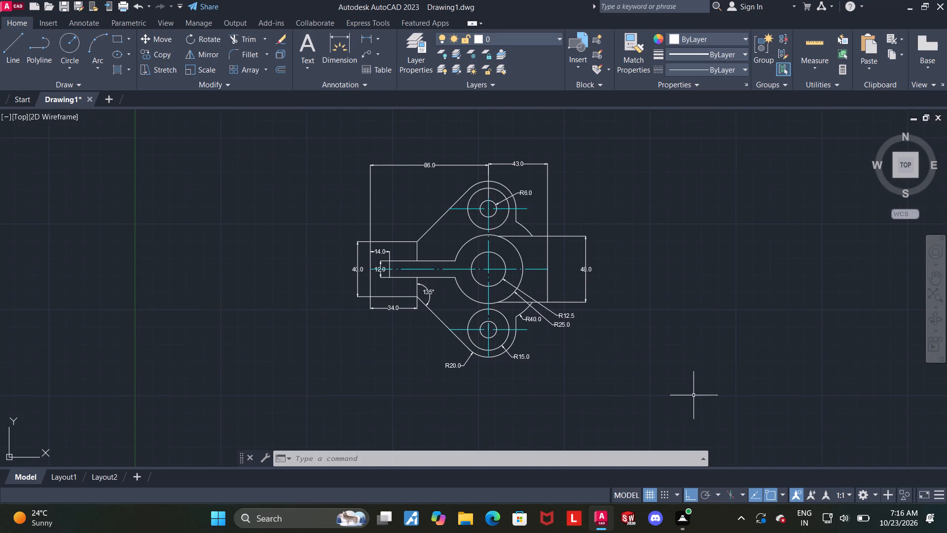
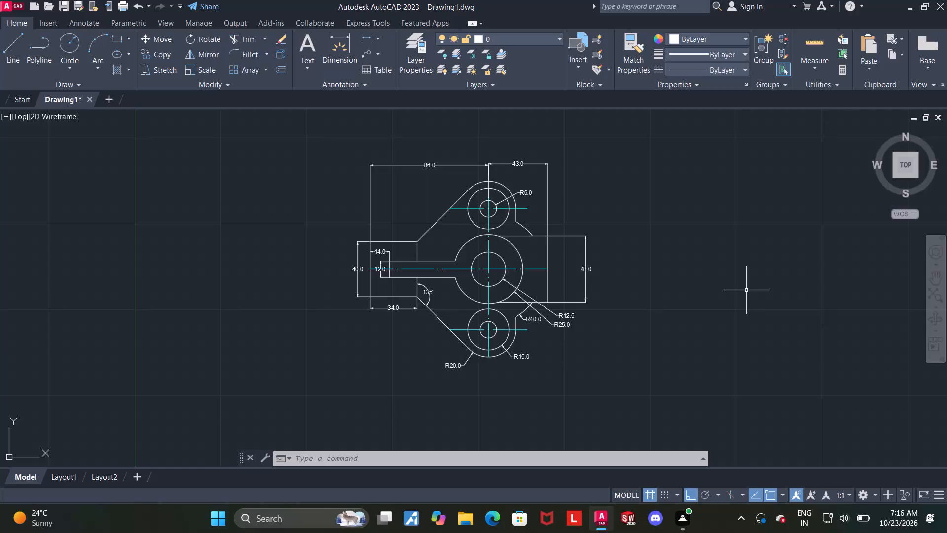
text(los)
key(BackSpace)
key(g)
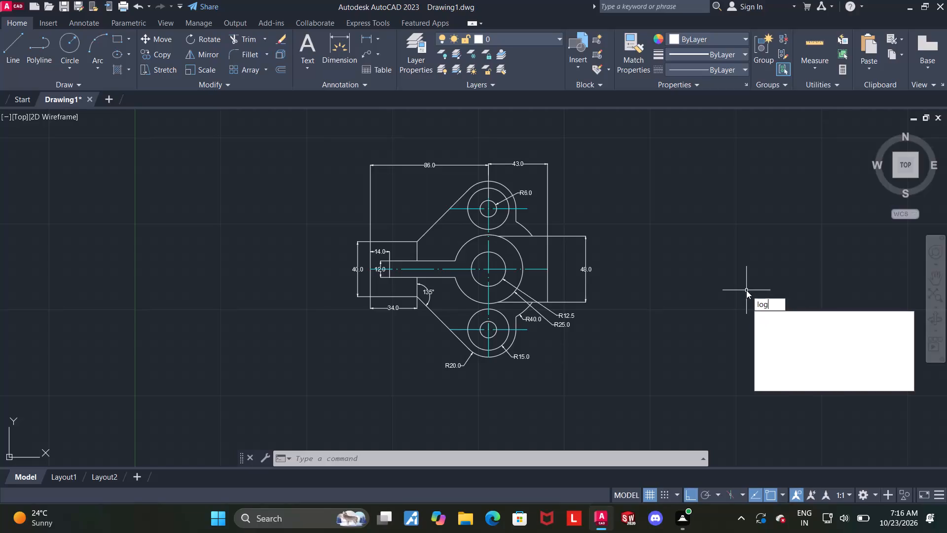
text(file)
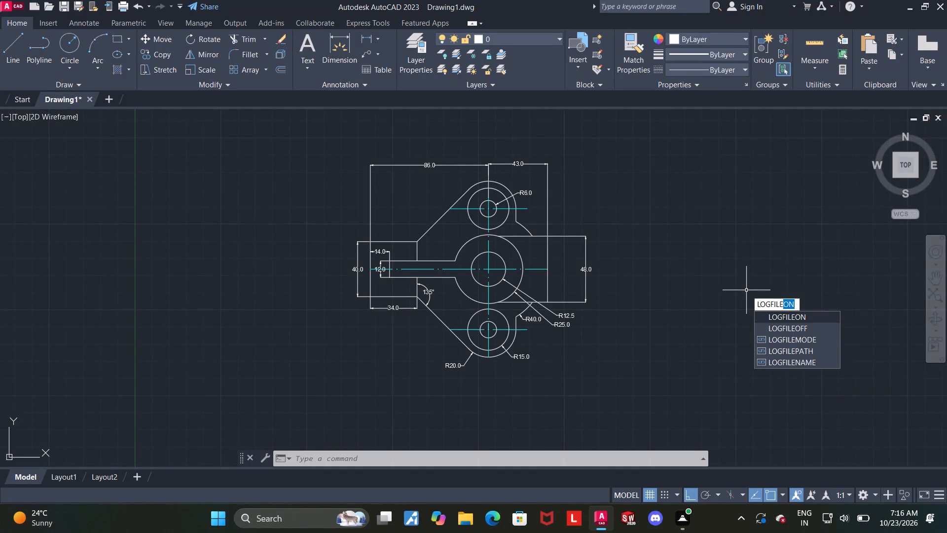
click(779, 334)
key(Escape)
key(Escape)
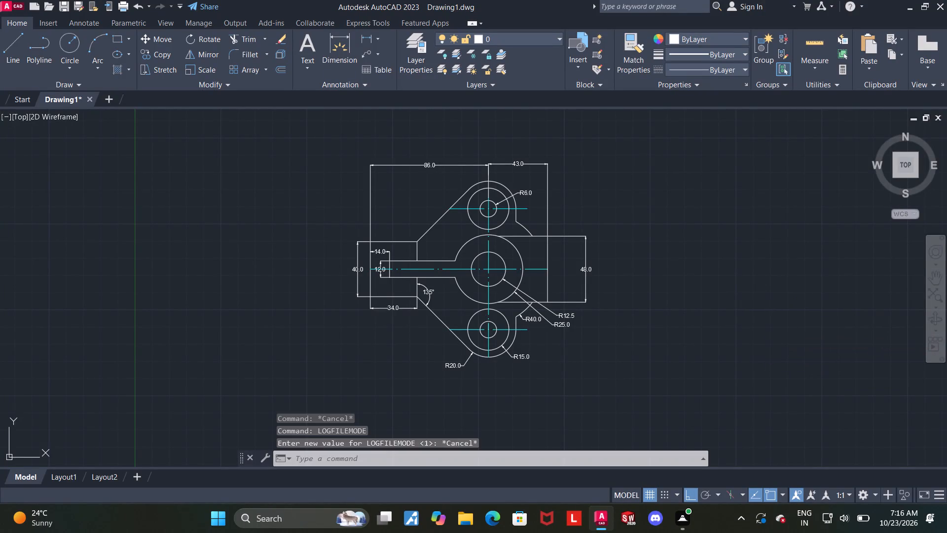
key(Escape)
Turn off the command log file with LOGFILEOFF.
text(logfile)
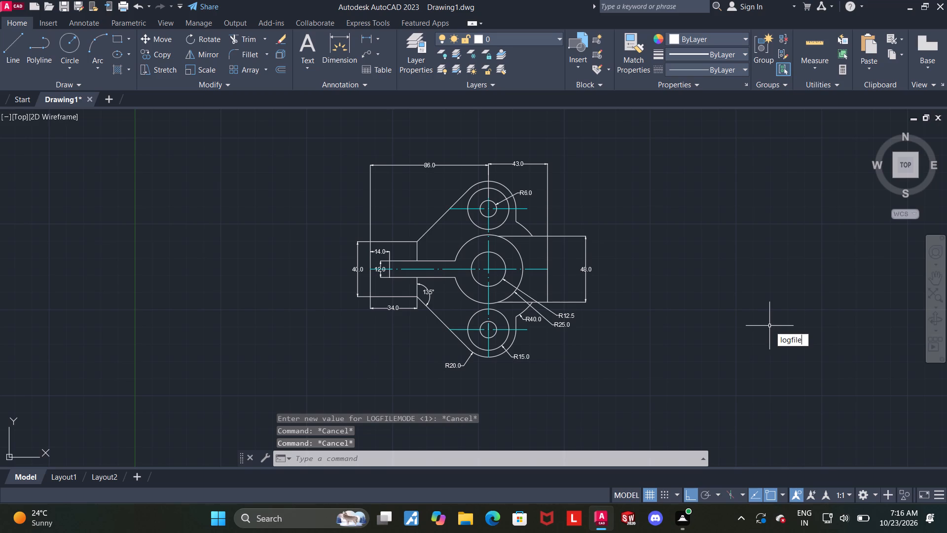
click(824, 368)
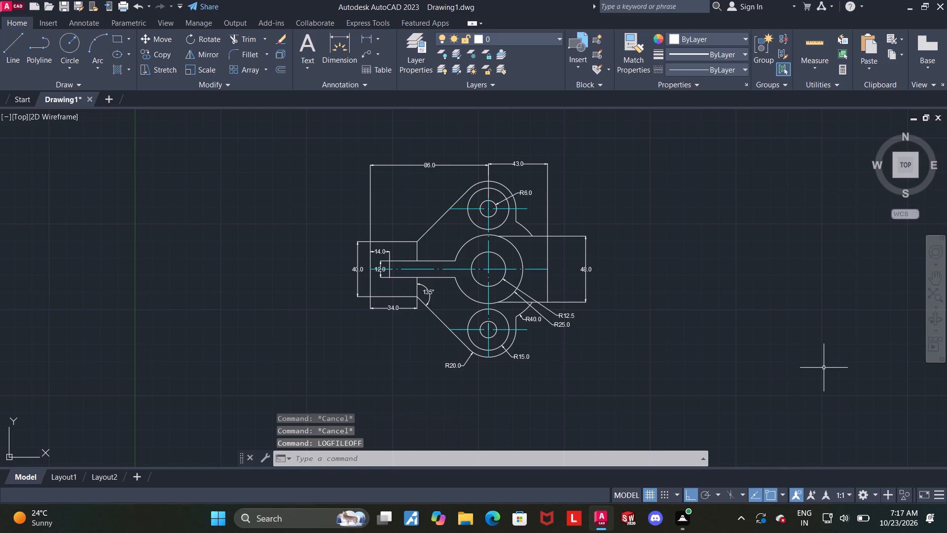
Save the drawing in the Downloads folder under the name "clevis casing".
key(ctrl+s)
text(cle)
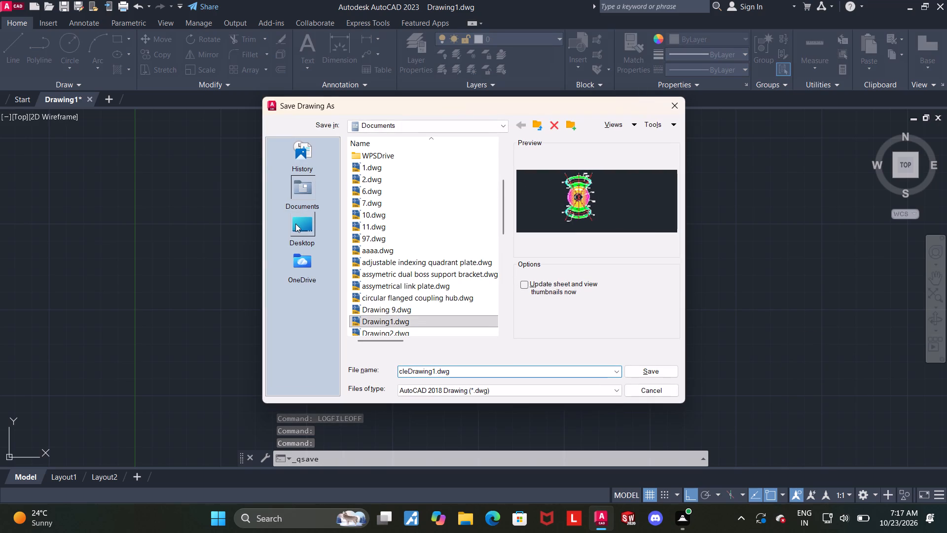
double_click(295, 224)
double_click(380, 228)
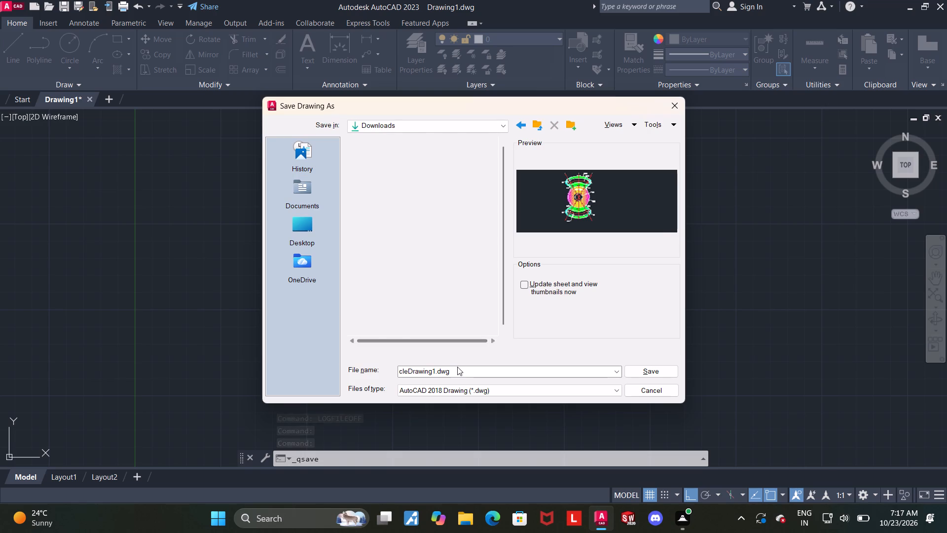
drag(461, 373, 369, 361)
text(clevis casing)
key(Return)
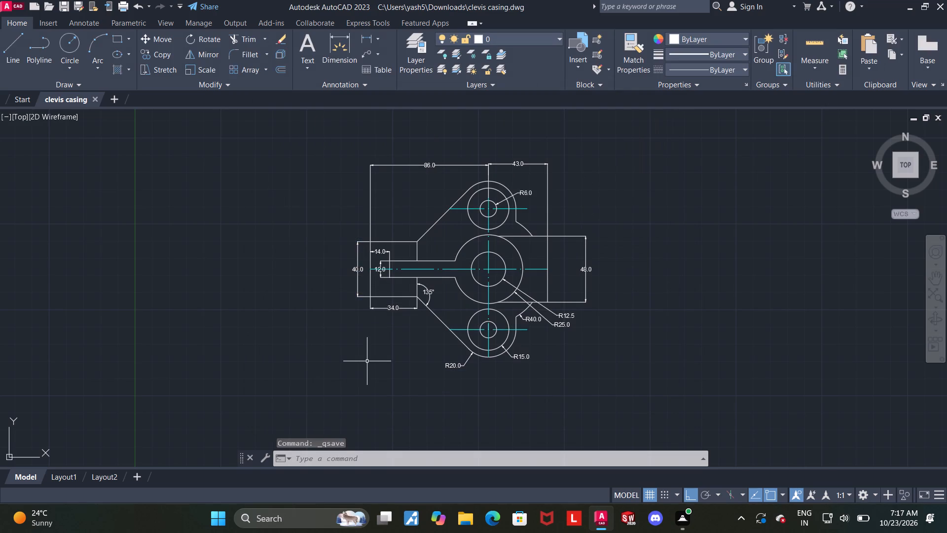
Set up a plot with the DWG To PDF.pc3 plotter on ISO A4 (297.00 x 210.00 MM) paper, with the plot centred.
text(plot)
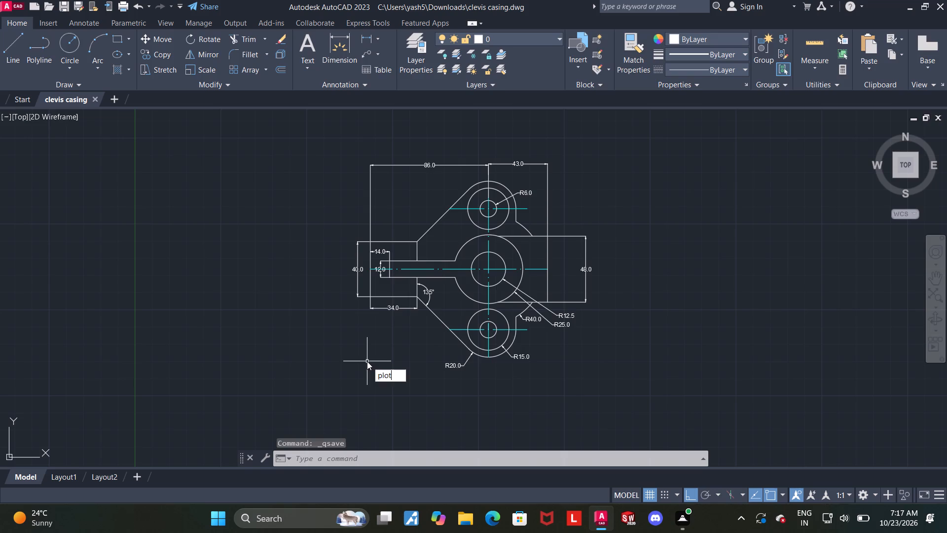
key(Return)
click(400, 162)
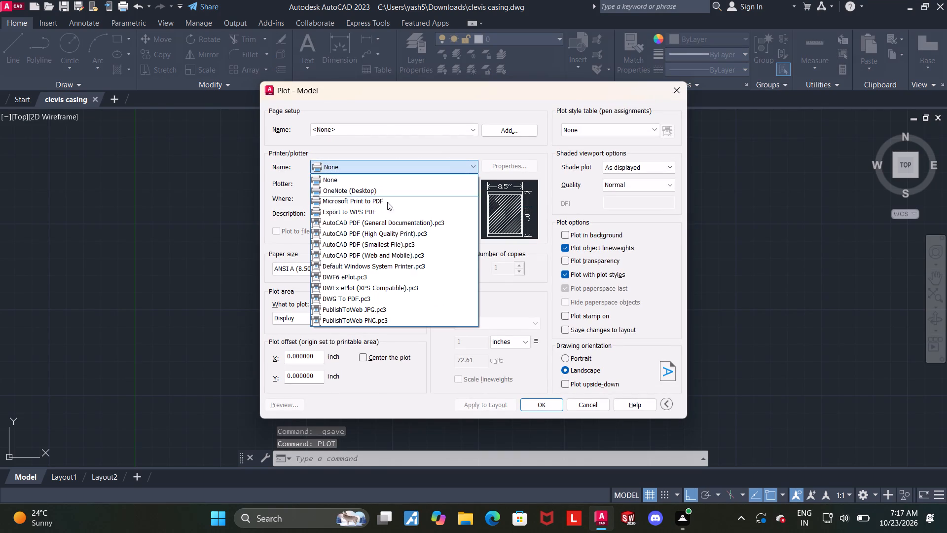
click(373, 297)
click(388, 272)
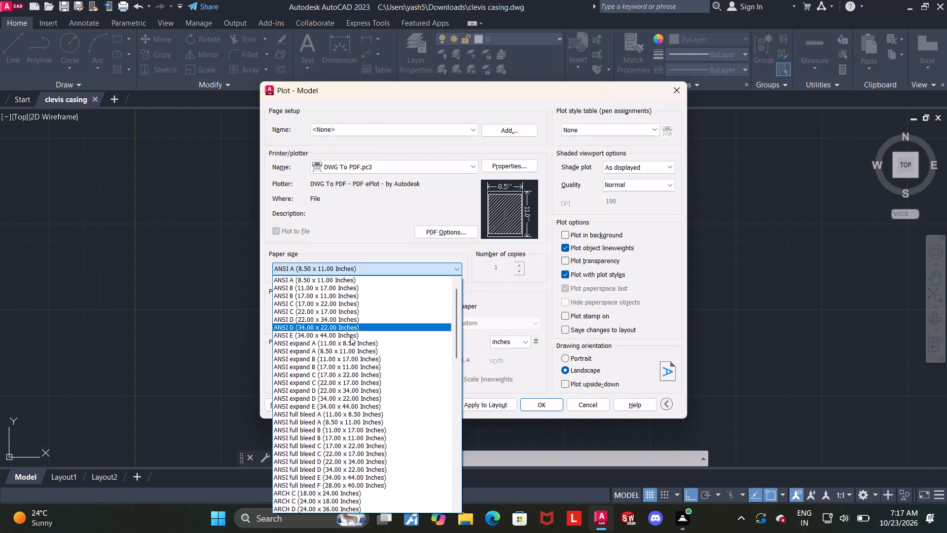
scroll(349, 385, down, 7)
scroll(383, 445, down, 6)
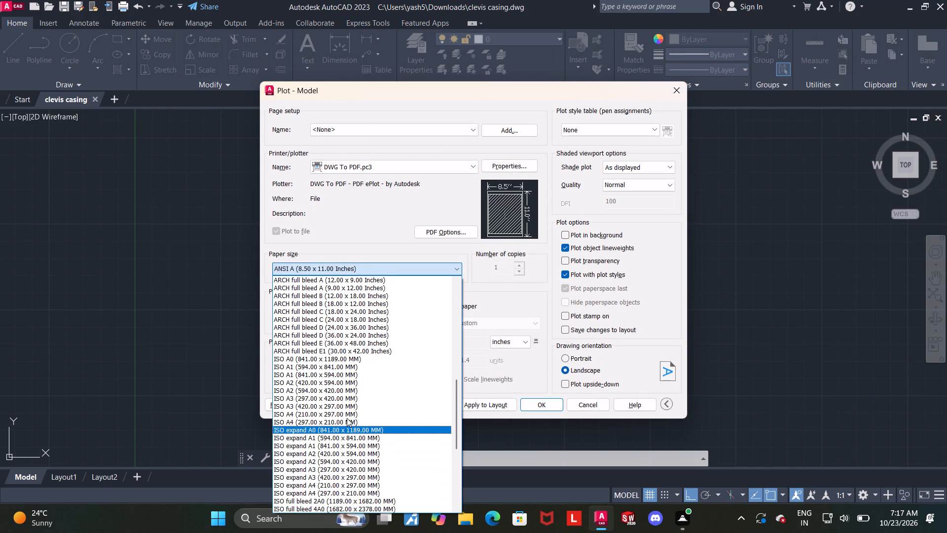
click(347, 418)
click(362, 353)
Set the plot area to a window enclosing the whole part and all its dimensions.
click(307, 318)
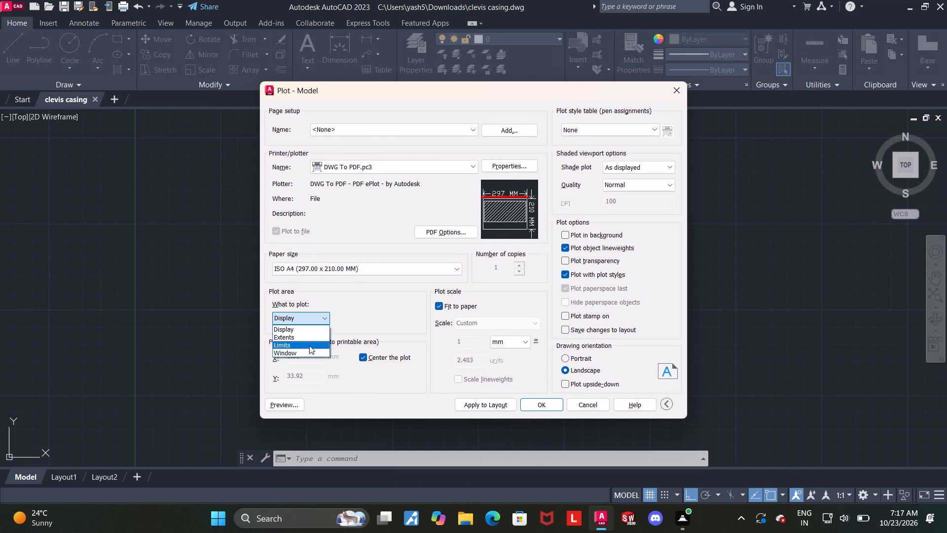
click(309, 351)
click(293, 127)
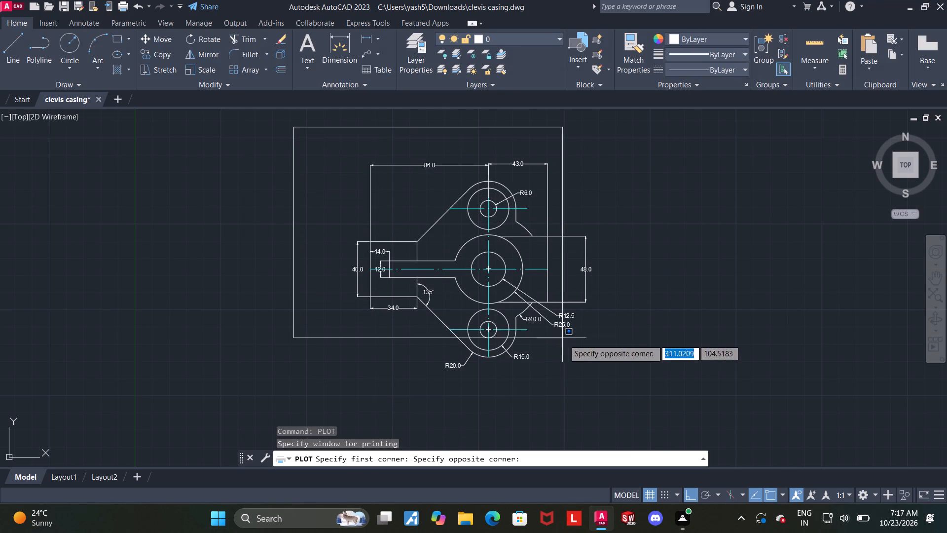
click(651, 396)
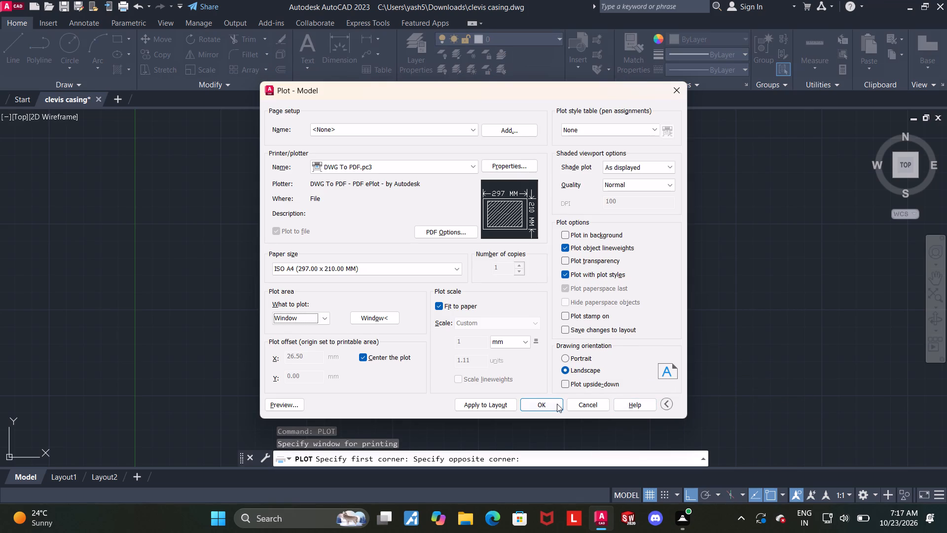
Plot the drawing to PDF, saving it as "clevis casing-Model.pdf" in the Downloads folder.
click(557, 404)
double_click(294, 228)
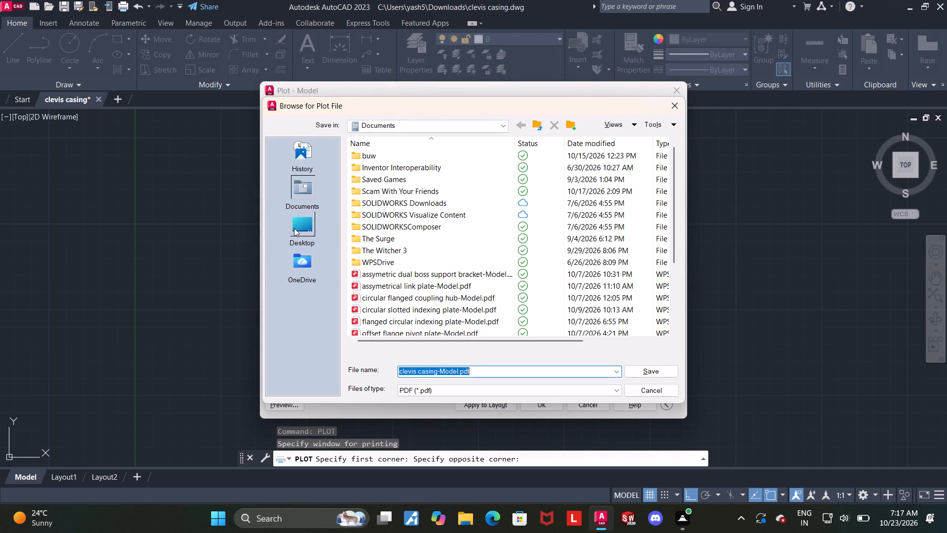
double_click(390, 225)
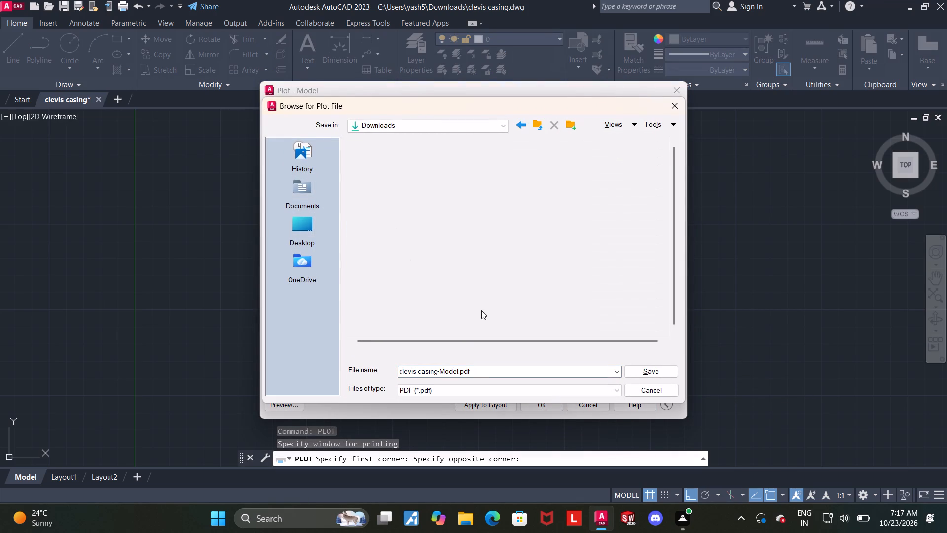
click(649, 365)
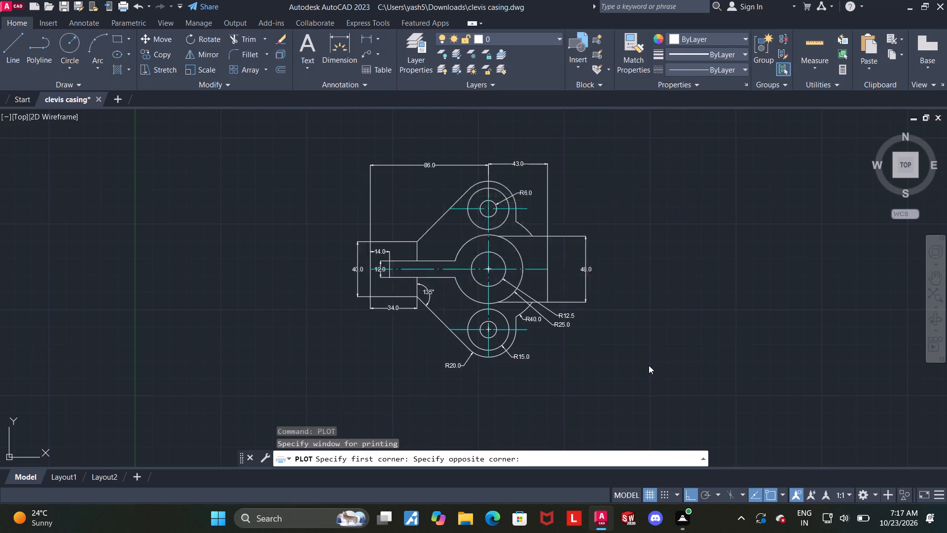